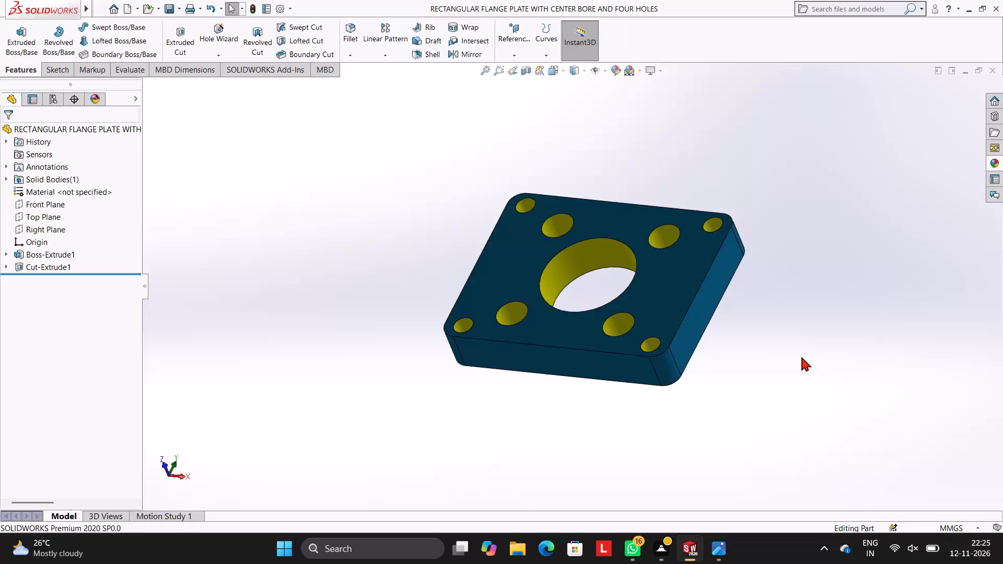
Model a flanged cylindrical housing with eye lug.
Close the rectangular flange plate part and create a new part document.
{"action": "left_click", "coordinate": [994, 72]}
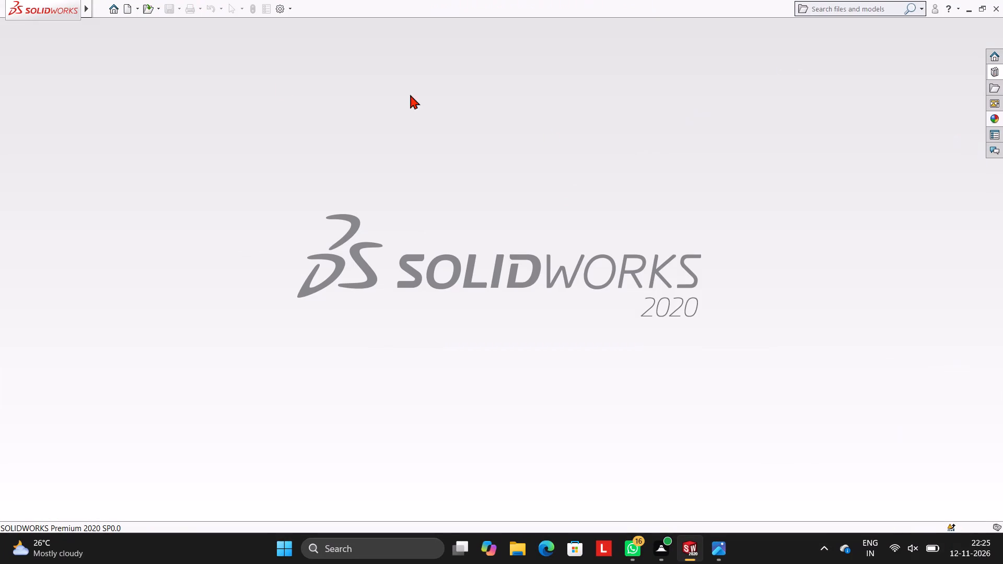
{"action": "left_click", "coordinate": [130, 6]}
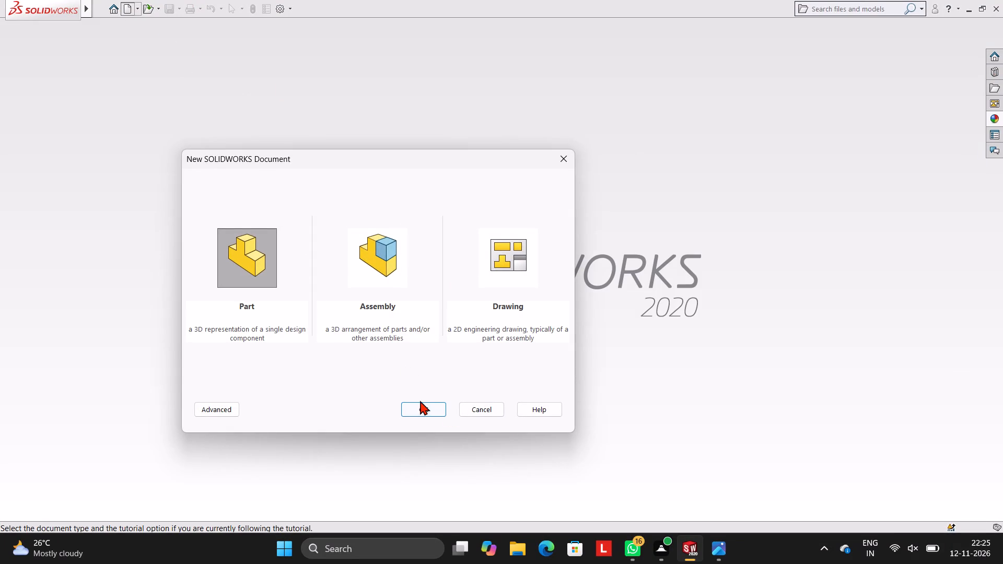
{"action": "left_click", "coordinate": [420, 402]}
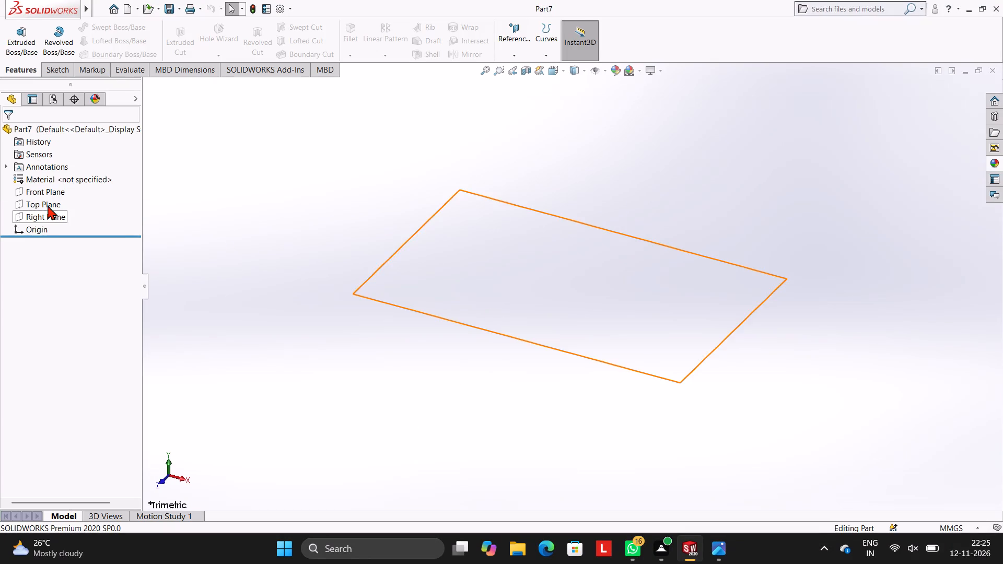
Sketch a 90 mm diameter circle centred on the origin on the Front Plane.
{"action": "left_click", "coordinate": [44, 195]}
{"action": "left_click", "coordinate": [51, 181]}
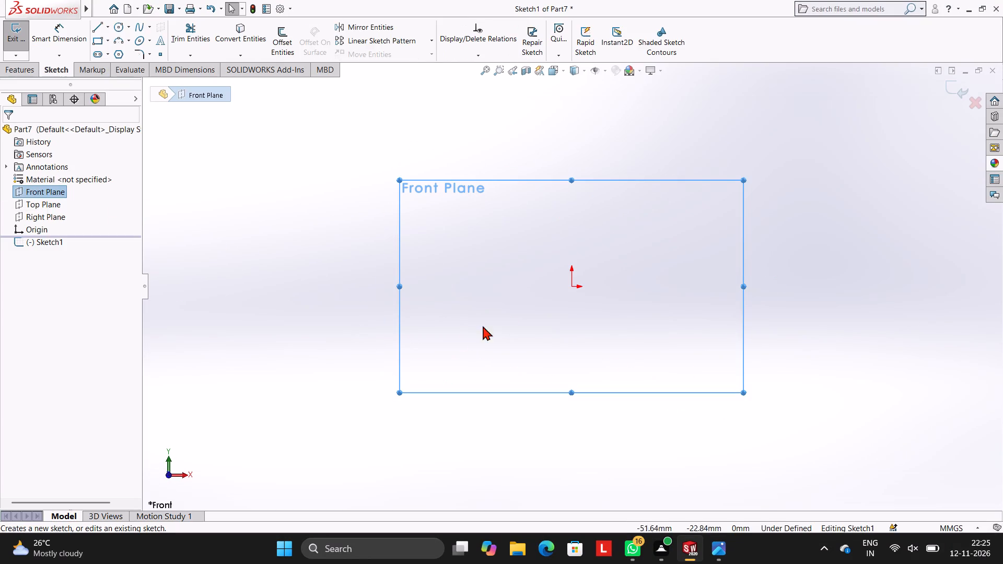
{"action": "left_click", "coordinate": [444, 230]}
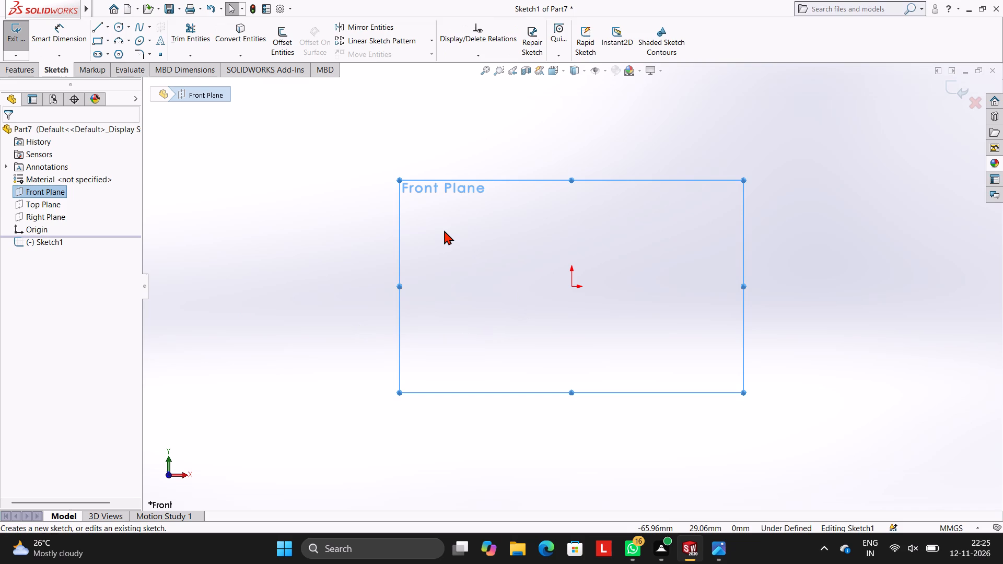
{"action": "left_click", "coordinate": [121, 31]}
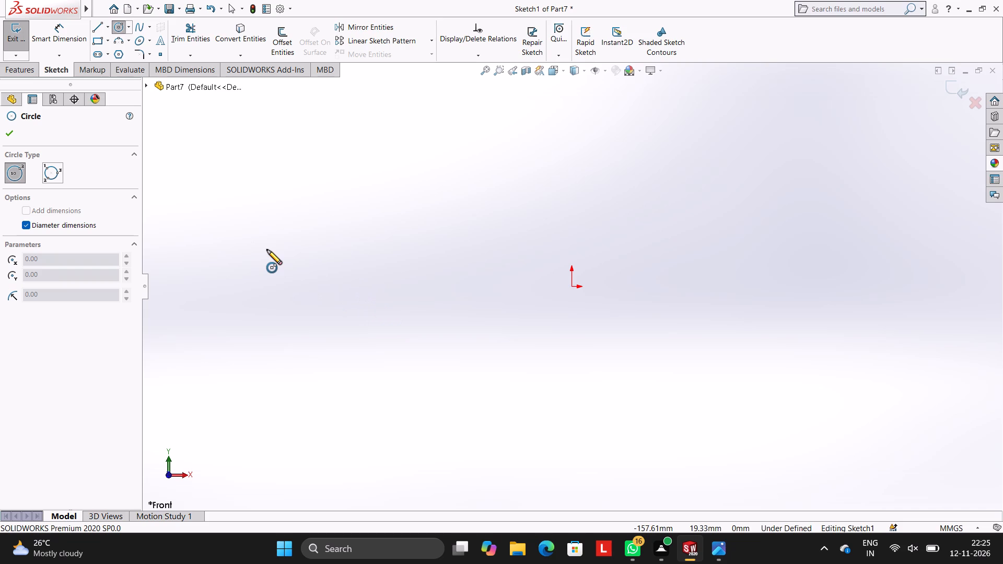
{"action": "left_click", "coordinate": [572, 287]}
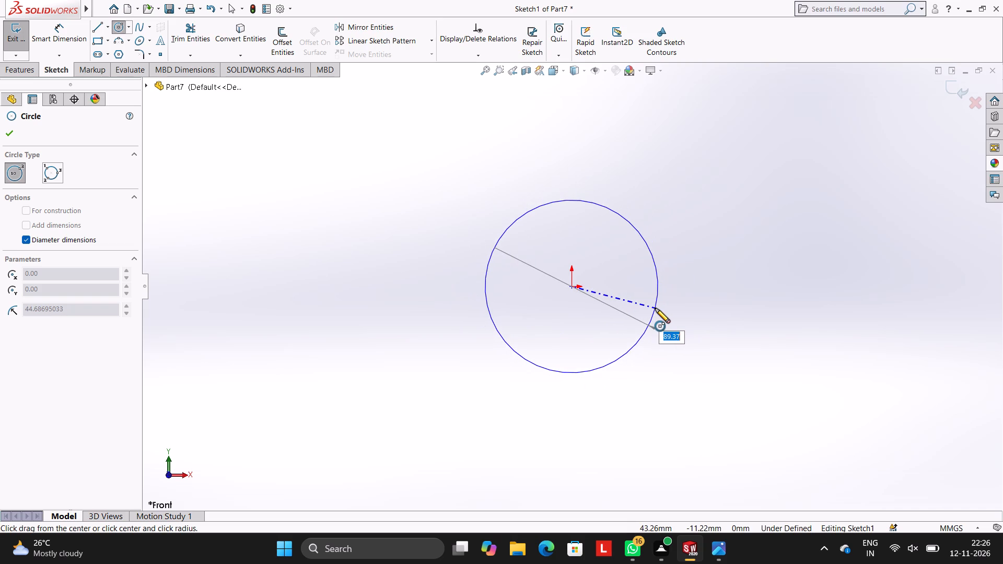
{"action": "type", "text": "90"}
{"action": "key", "text": "Return"}
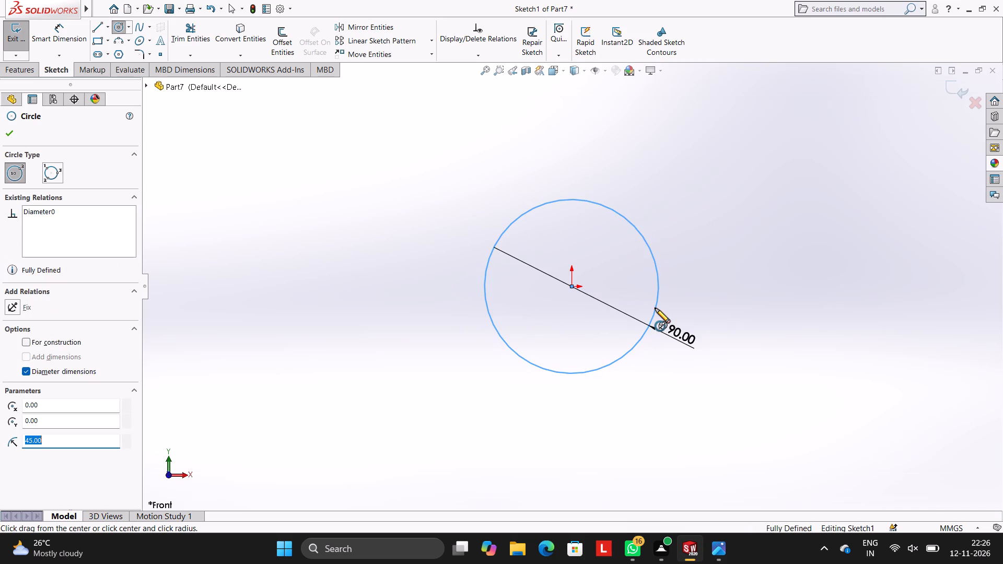
{"action": "key", "text": "Escape"}
{"action": "key", "text": "Escape"}
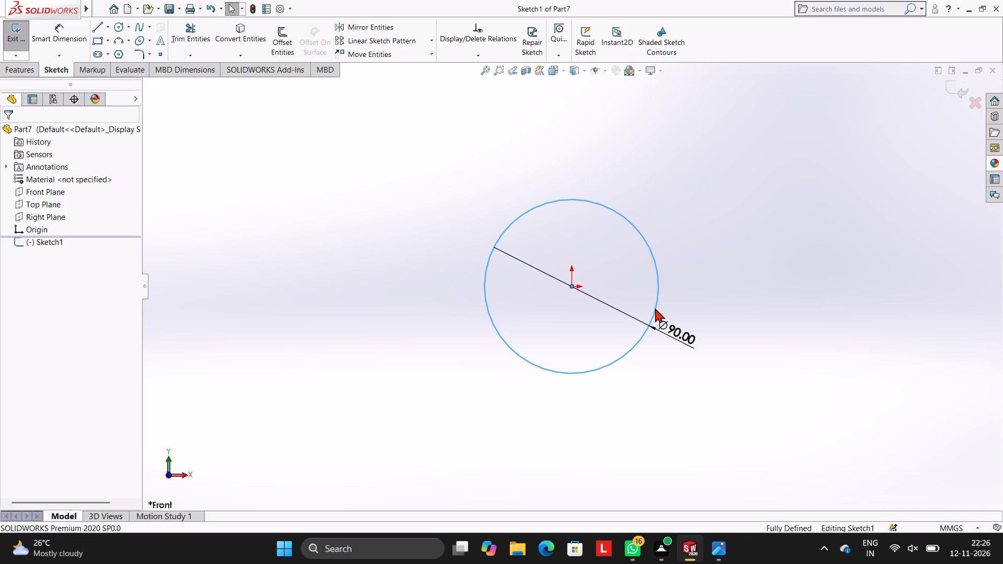
Extrude the 90 mm circle as a boss with a blind depth of 25 mm.
{"action": "left_click", "coordinate": [26, 70]}
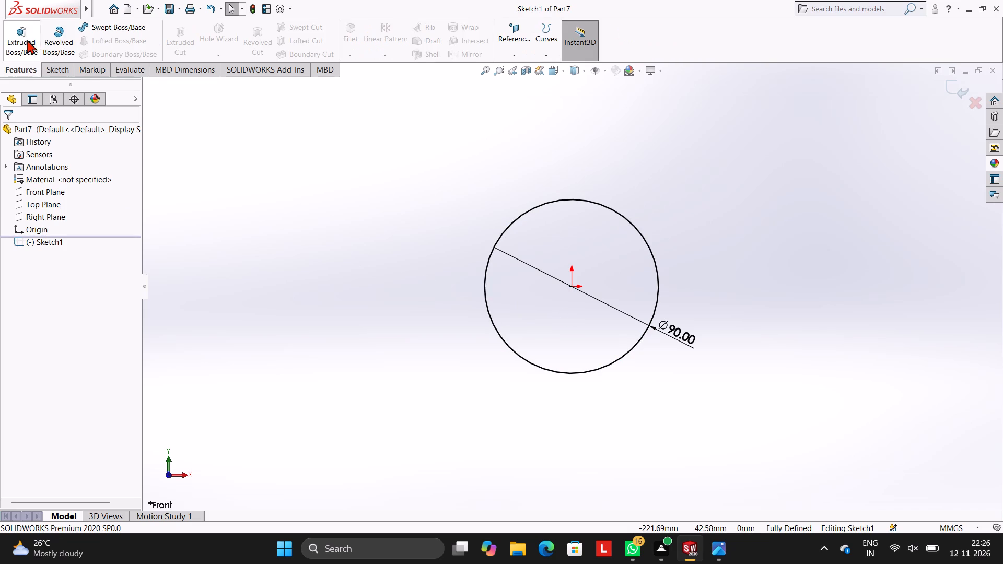
{"action": "left_click", "coordinate": [27, 40]}
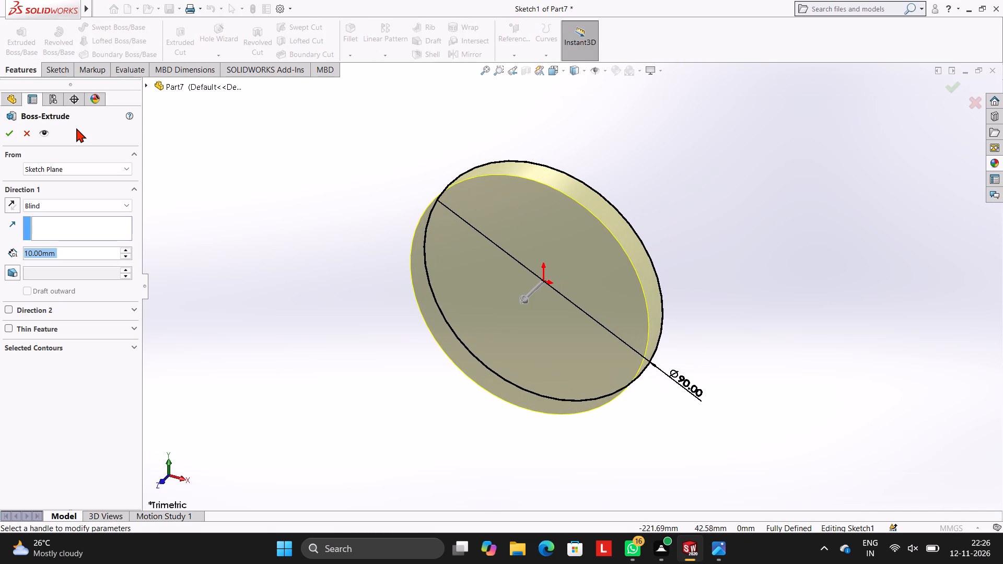
{"action": "type", "text": "25"}
{"action": "key", "text": "Return"}
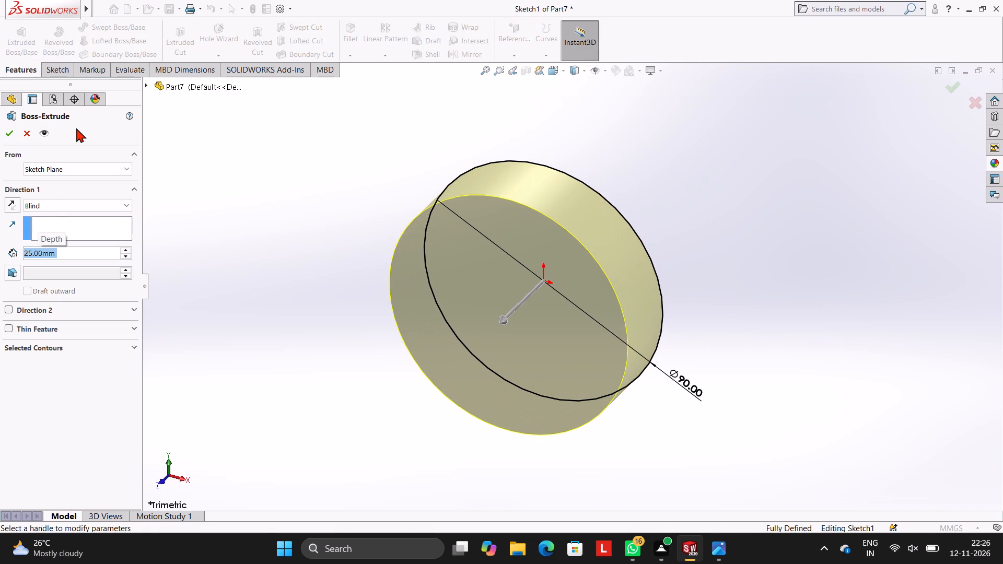
{"action": "left_click", "coordinate": [10, 132]}
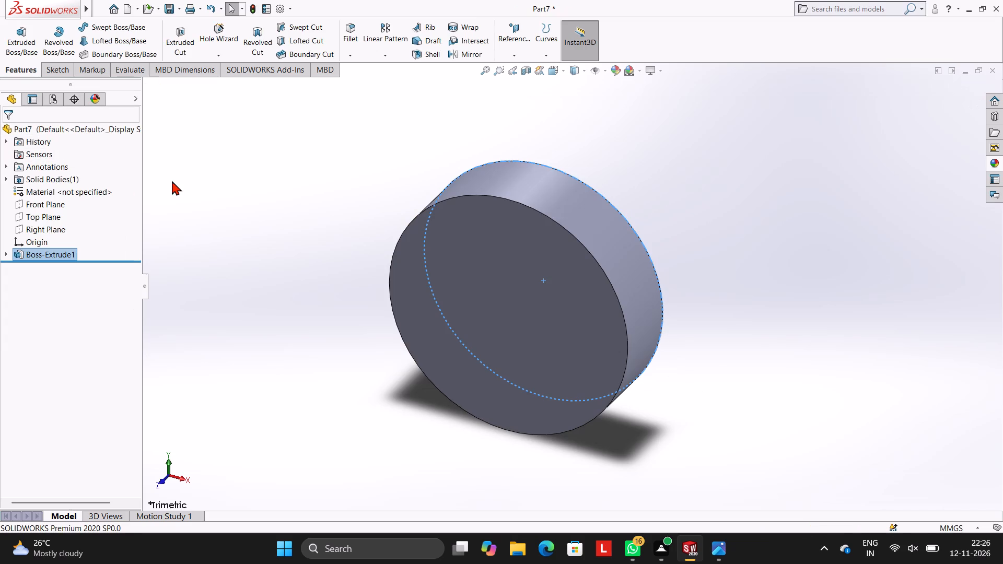
{"action": "left_click", "coordinate": [179, 181]}
Sketch an 80 mm diameter circle centred on the origin on the disc's front face.
{"action": "left_click", "coordinate": [461, 267]}
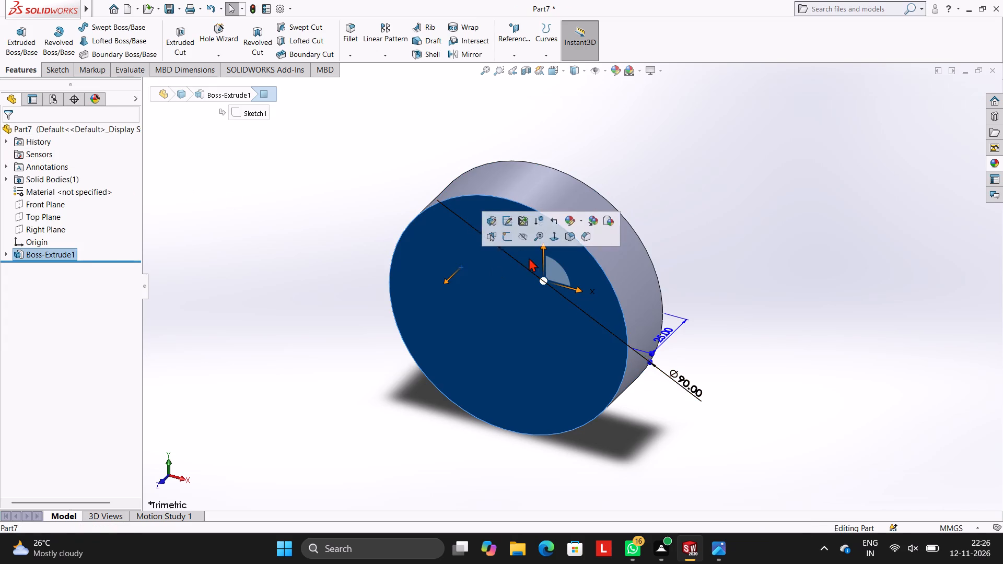
{"action": "left_click", "coordinate": [507, 237]}
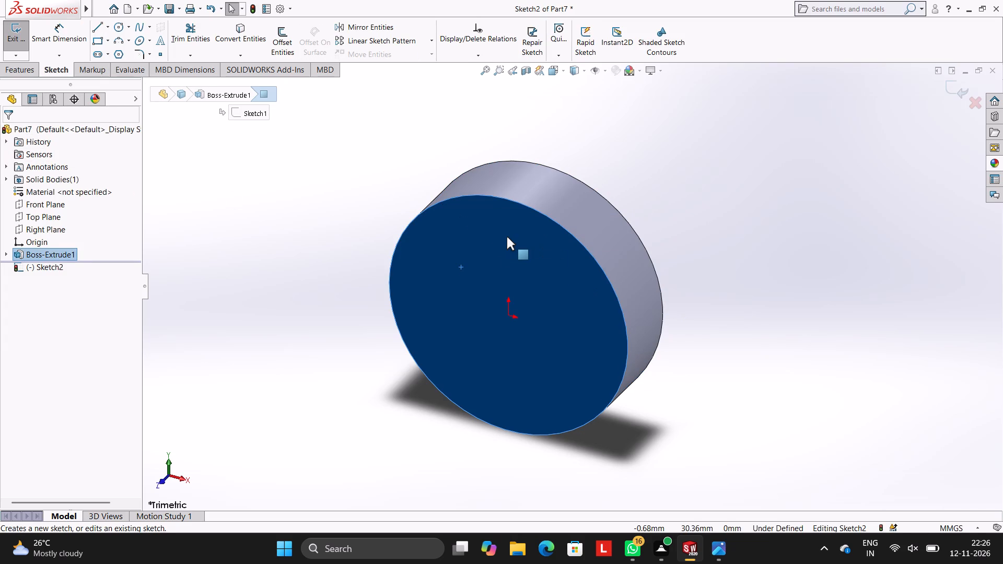
{"action": "key", "text": "ctrl+8"}
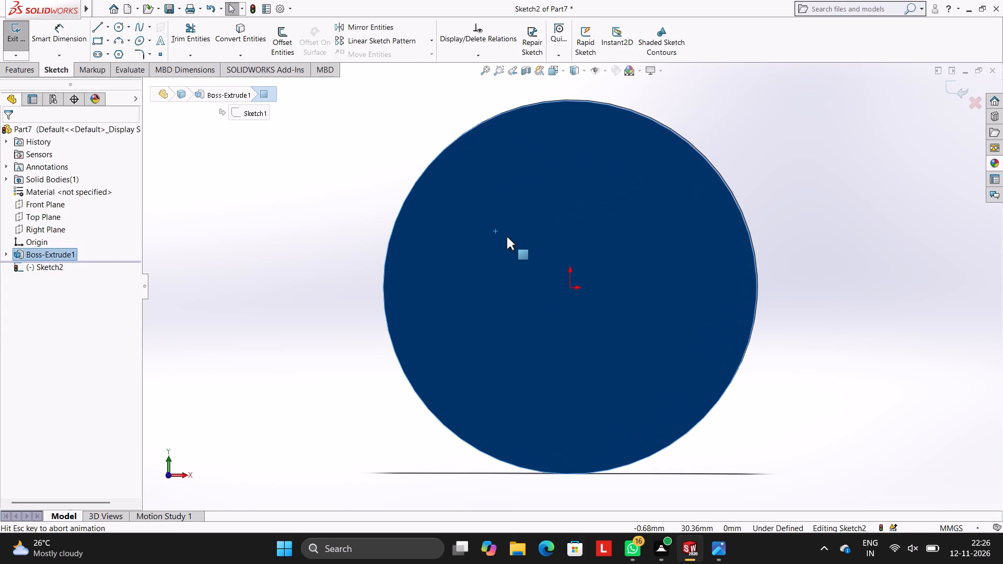
{"action": "left_click", "coordinate": [119, 30]}
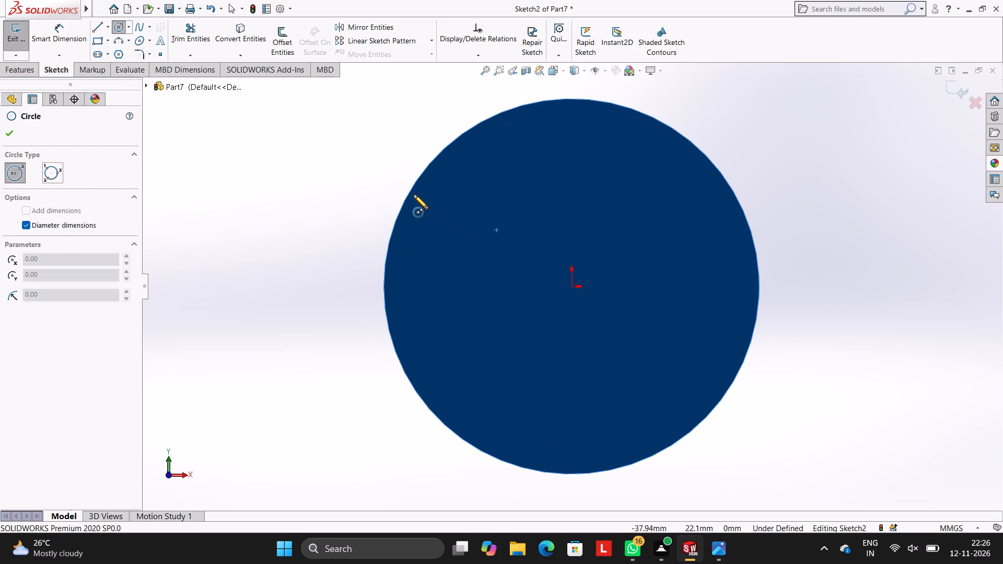
{"action": "key", "text": "Escape"}
{"action": "key", "text": "Escape"}
{"action": "left_click", "coordinate": [116, 27]}
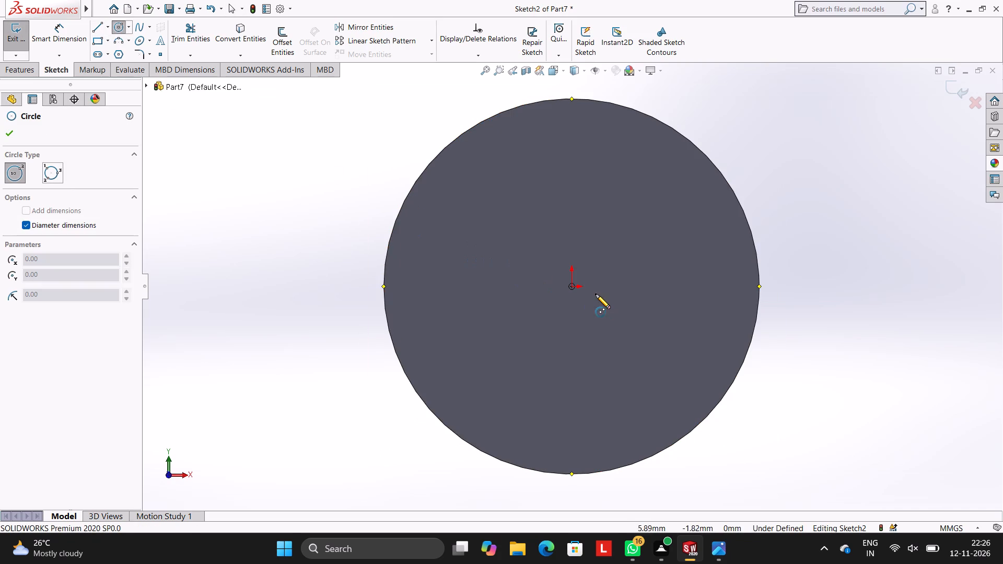
{"action": "left_click", "coordinate": [572, 287]}
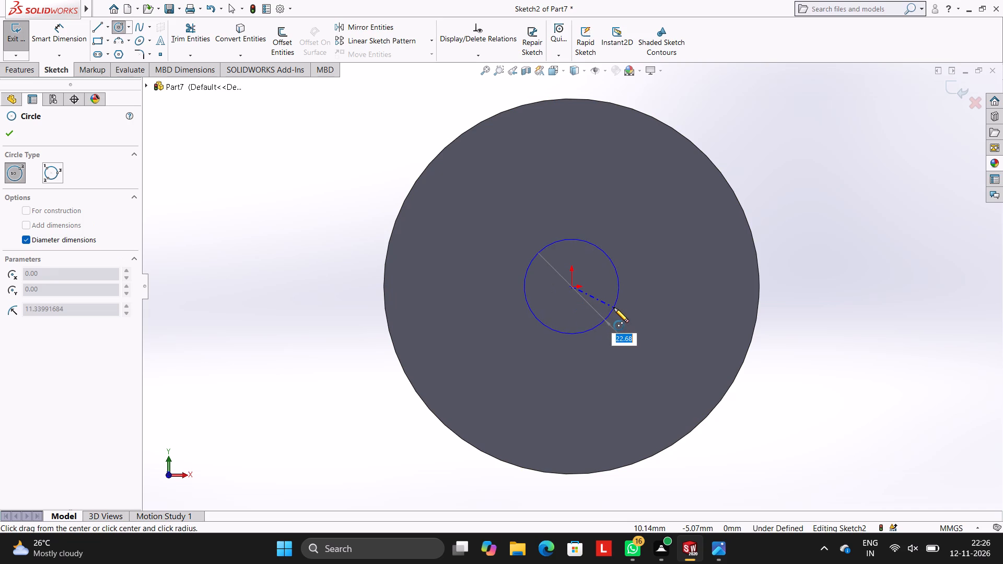
{"action": "type", "text": "80"}
{"action": "key", "text": "Return"}
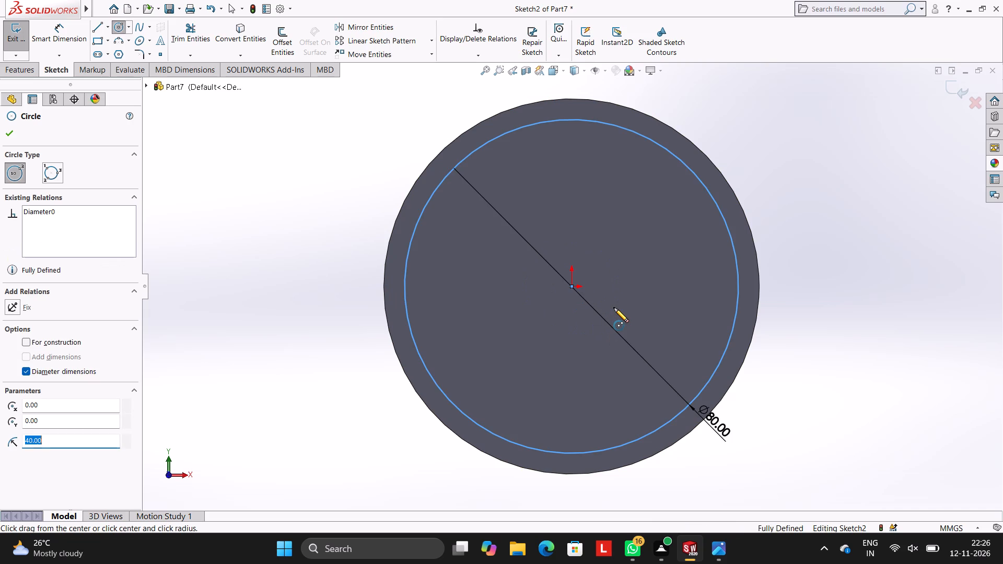
{"action": "key", "text": "Escape"}
{"action": "key", "text": "Escape"}
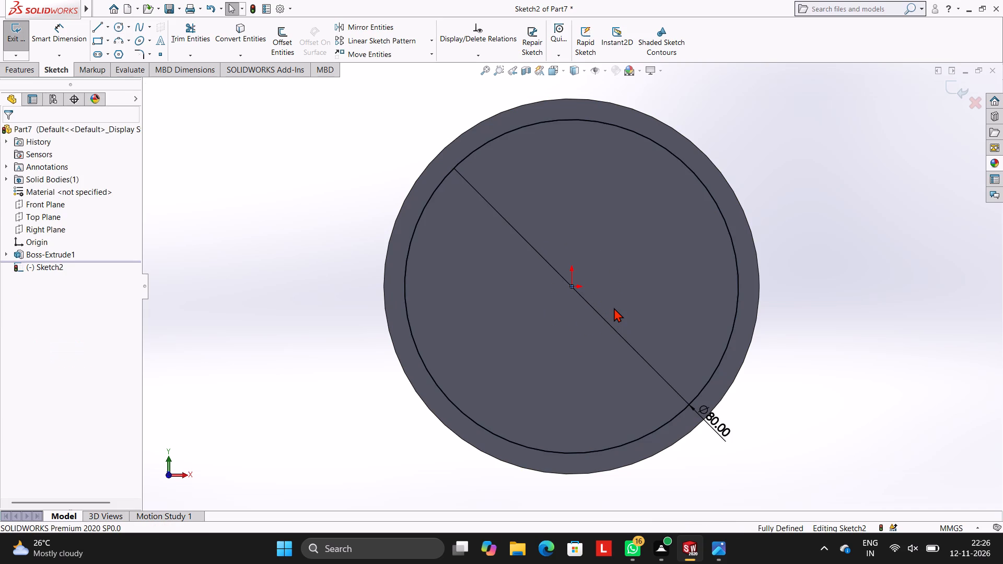
Extrude the 80 mm circle outward as a merged boss with a blind depth of 10 mm.
{"action": "left_click", "coordinate": [19, 64]}
{"action": "left_click", "coordinate": [26, 49]}
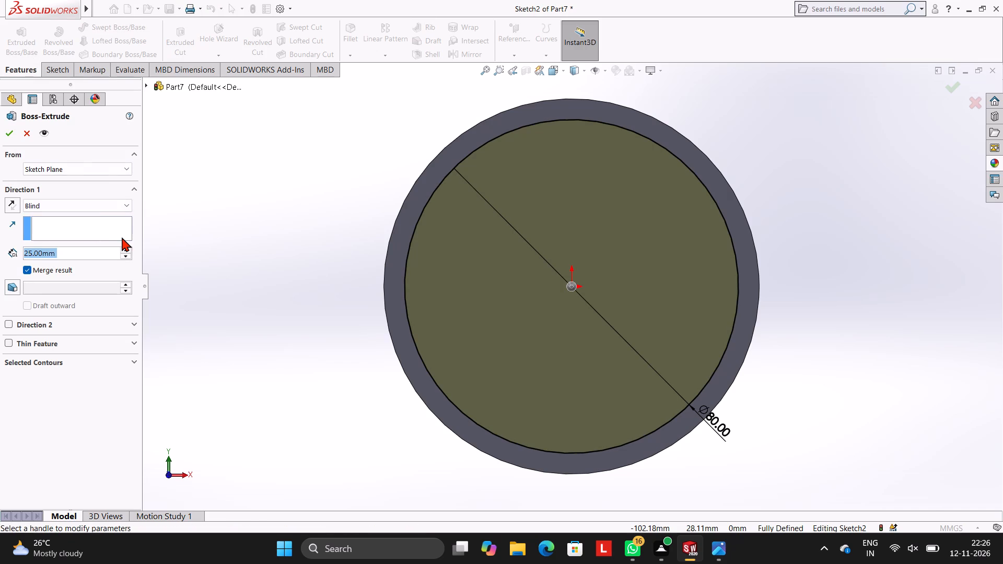
{"action": "type", "text": "10"}
{"action": "key", "text": "Return"}
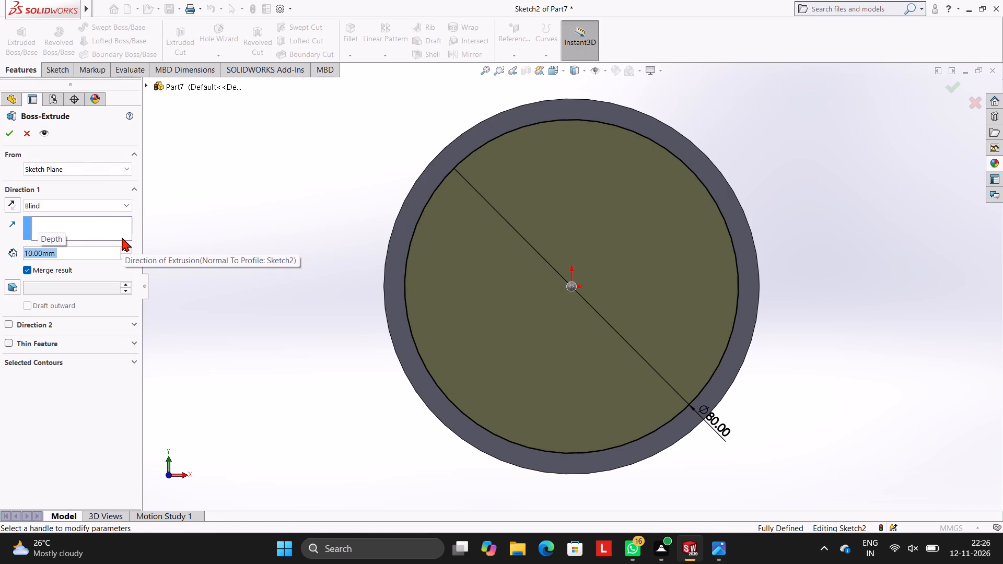
{"action": "scroll", "coordinate": [265, 219], "scroll_direction": "up", "scroll_amount": 2}
{"action": "middle_click_drag", "start_coordinate": [280, 216], "coordinate": [314, 322]}
{"action": "left_click", "coordinate": [11, 134]}
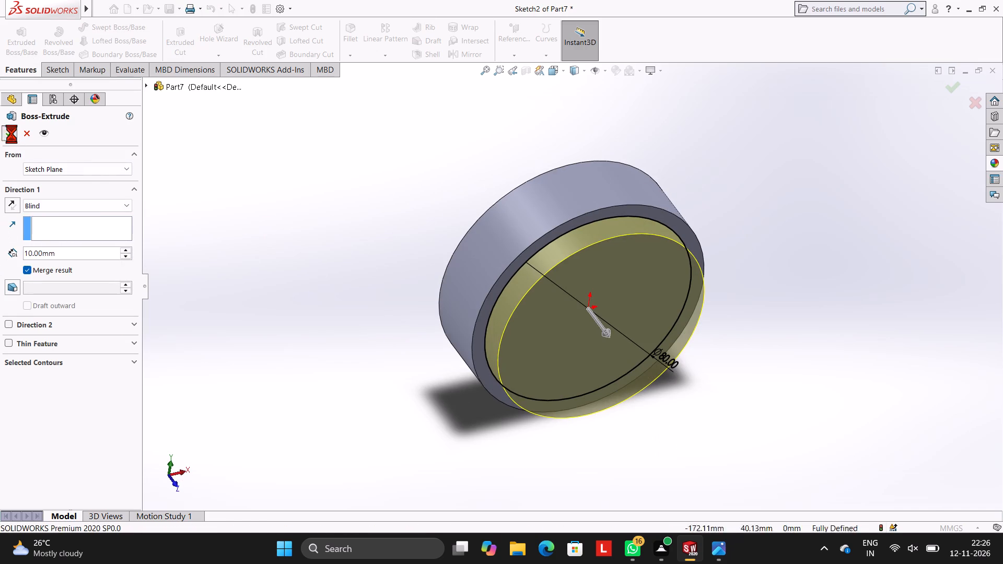
{"action": "left_click", "coordinate": [323, 186]}
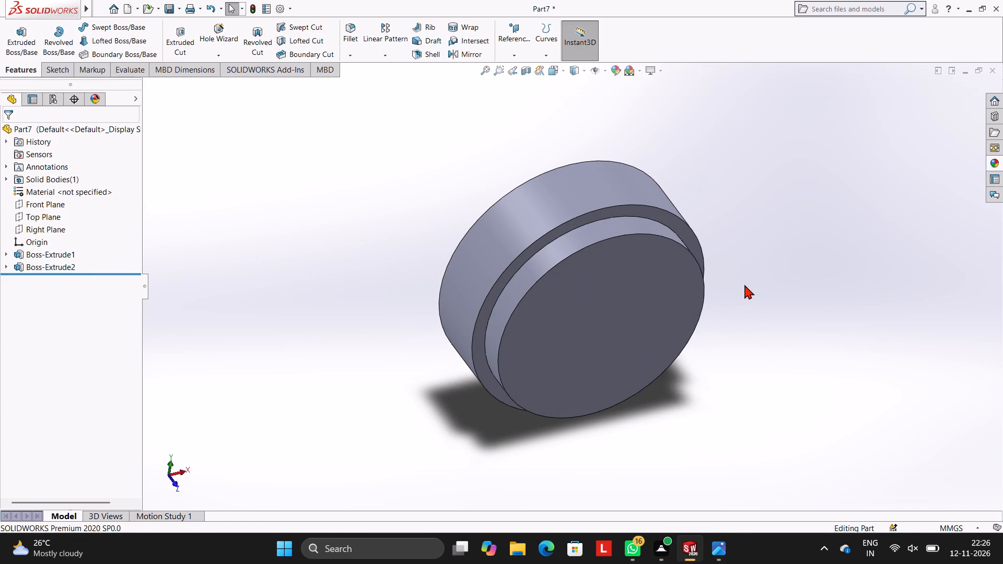
Sketch a 90 mm diameter circle centred on the origin on the front face of the 80 mm boss.
{"action": "middle_click_drag", "start_coordinate": [752, 279], "coordinate": [745, 196]}
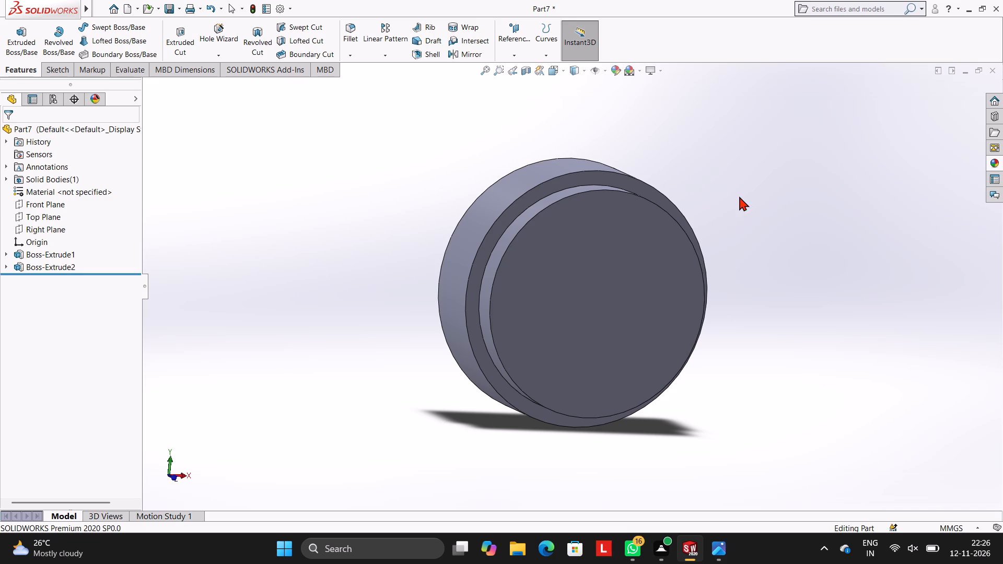
{"action": "middle_click_drag", "start_coordinate": [802, 249], "coordinate": [795, 190]}
{"action": "left_click", "coordinate": [612, 269]}
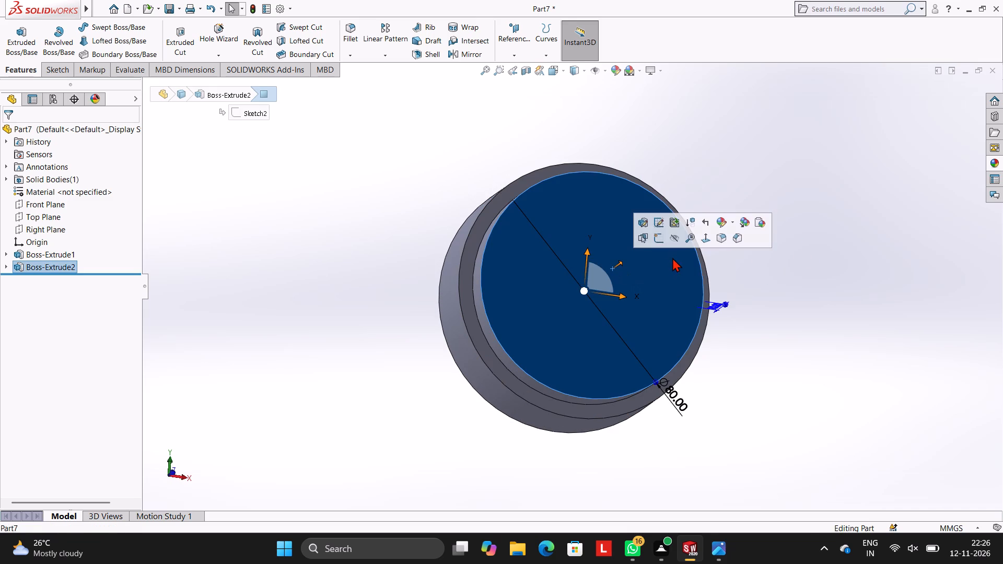
{"action": "left_click", "coordinate": [658, 239]}
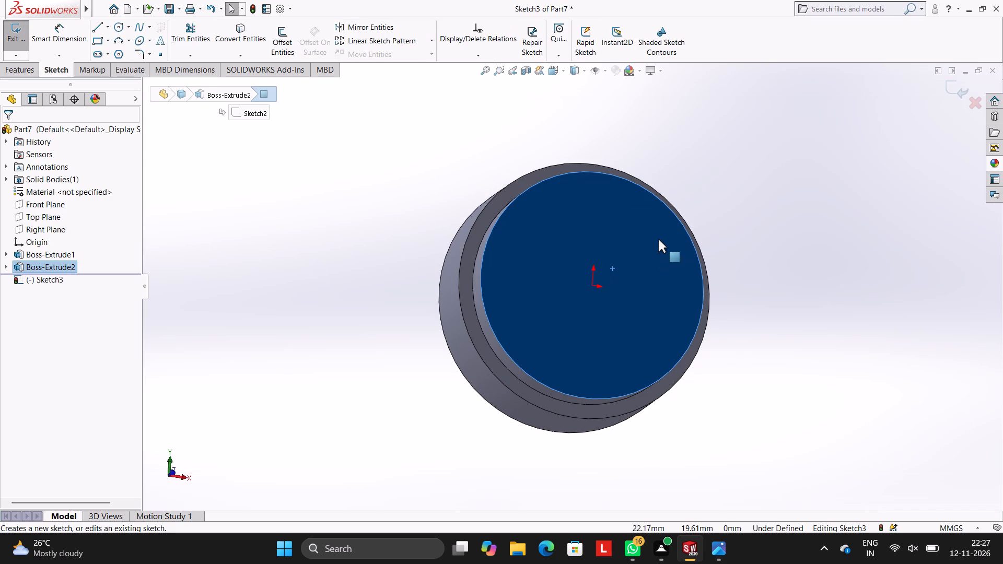
{"action": "key", "text": "ctrl+8"}
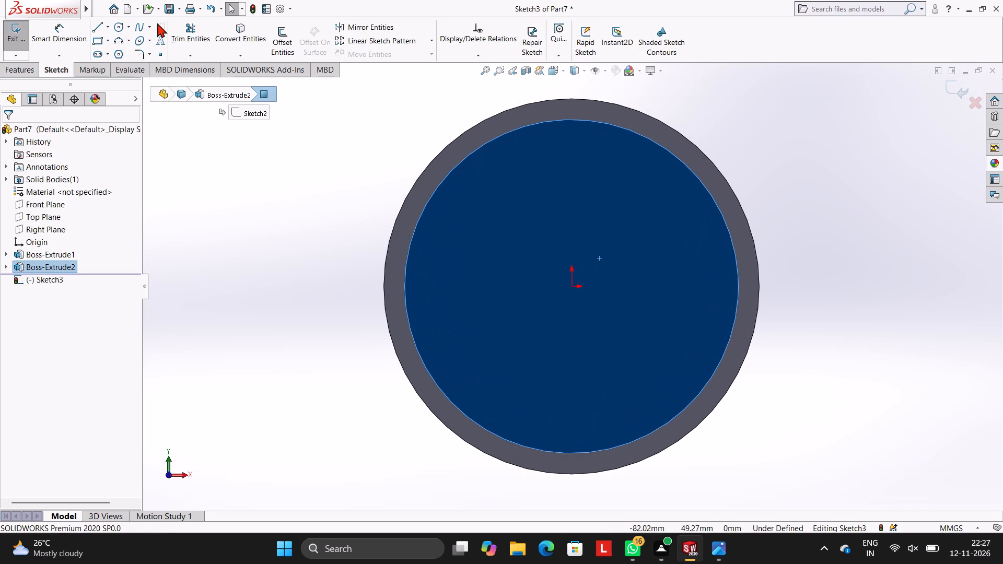
{"action": "left_click", "coordinate": [112, 25]}
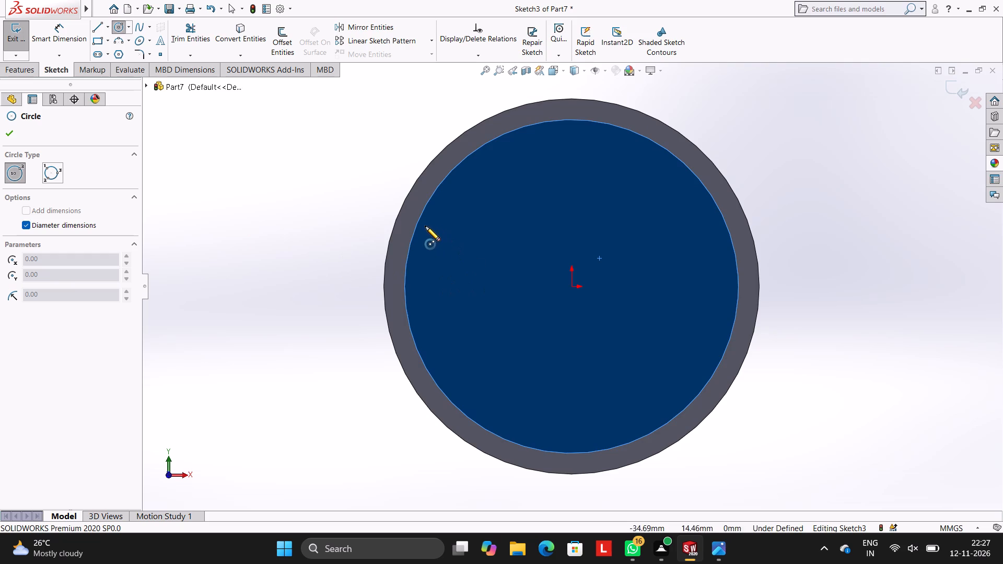
{"action": "left_click", "coordinate": [572, 287]}
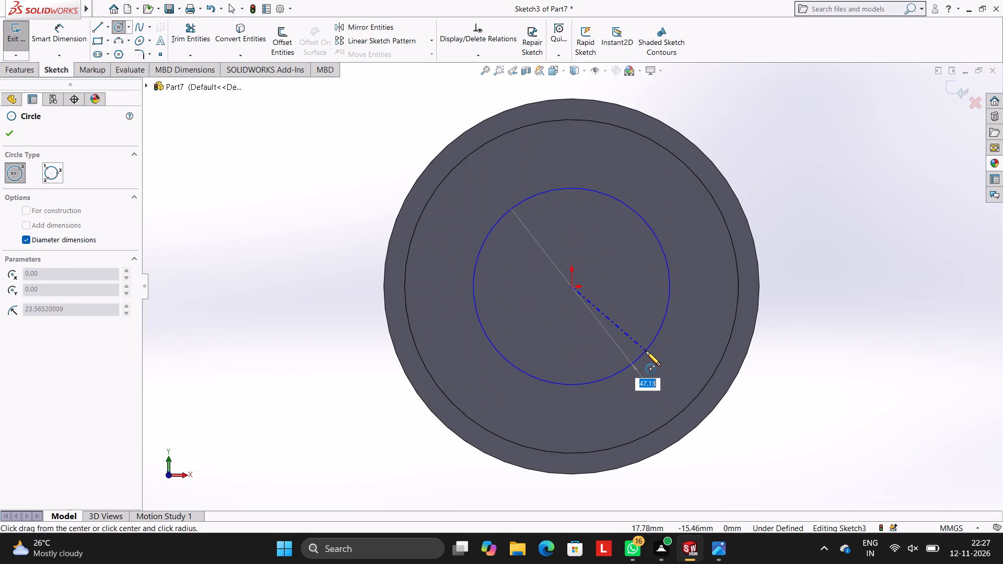
{"action": "type", "text": "90"}
{"action": "key", "text": "Return"}
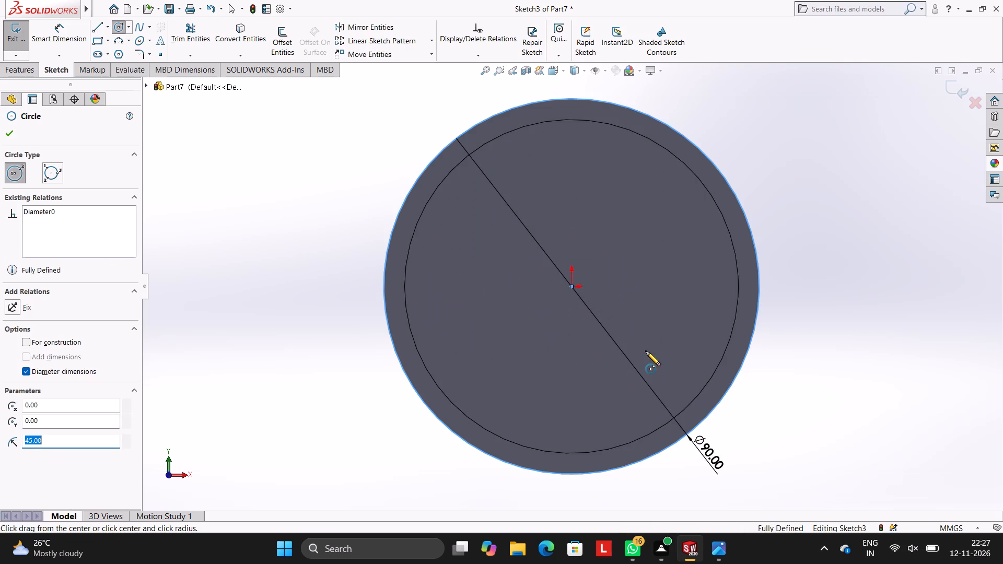
{"action": "key", "text": "Escape"}
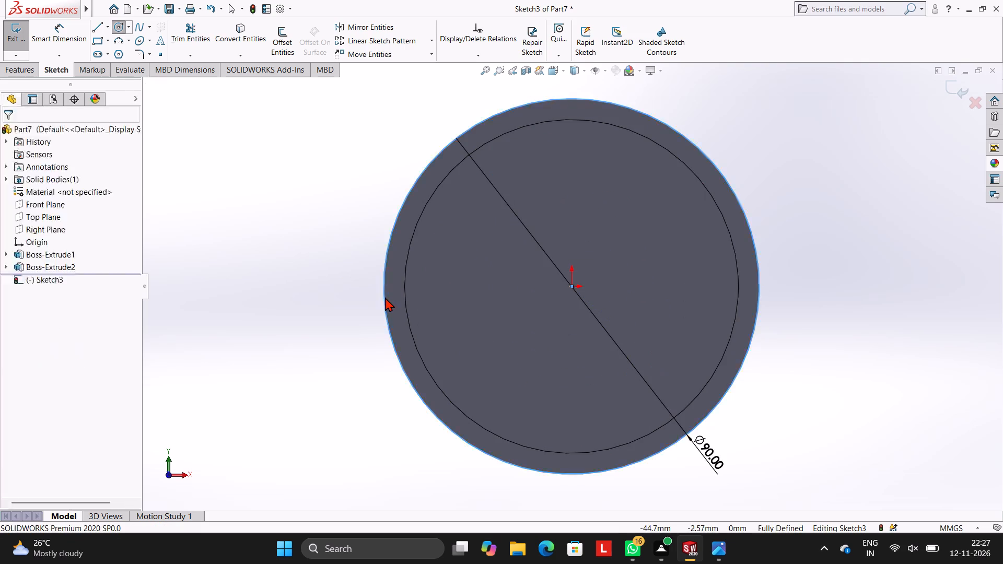
{"action": "key", "text": "Escape"}
Extrude the 90 mm circle outward as a merged boss with a blind depth of 80 mm.
{"action": "left_click", "coordinate": [33, 67]}
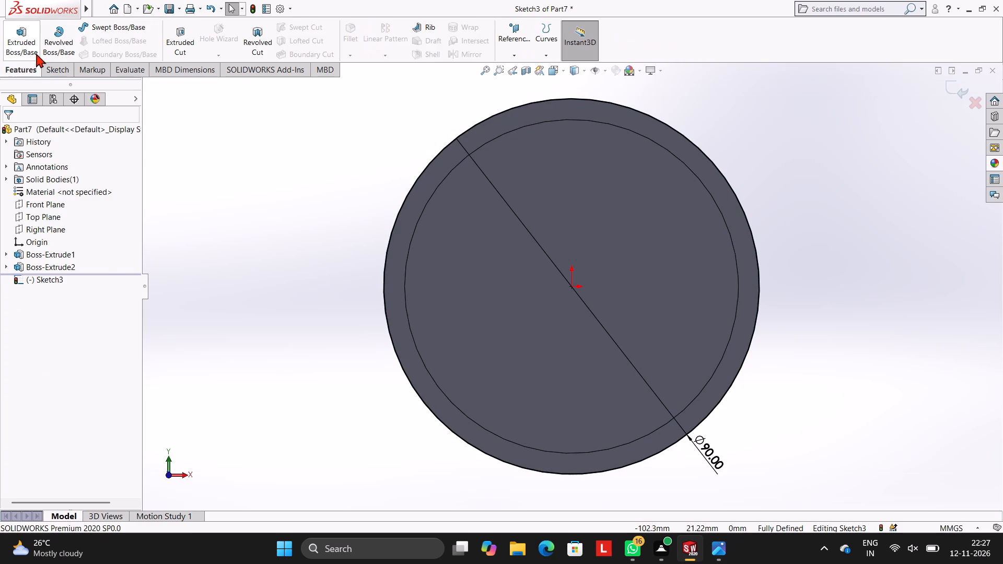
{"action": "left_click", "coordinate": [29, 47]}
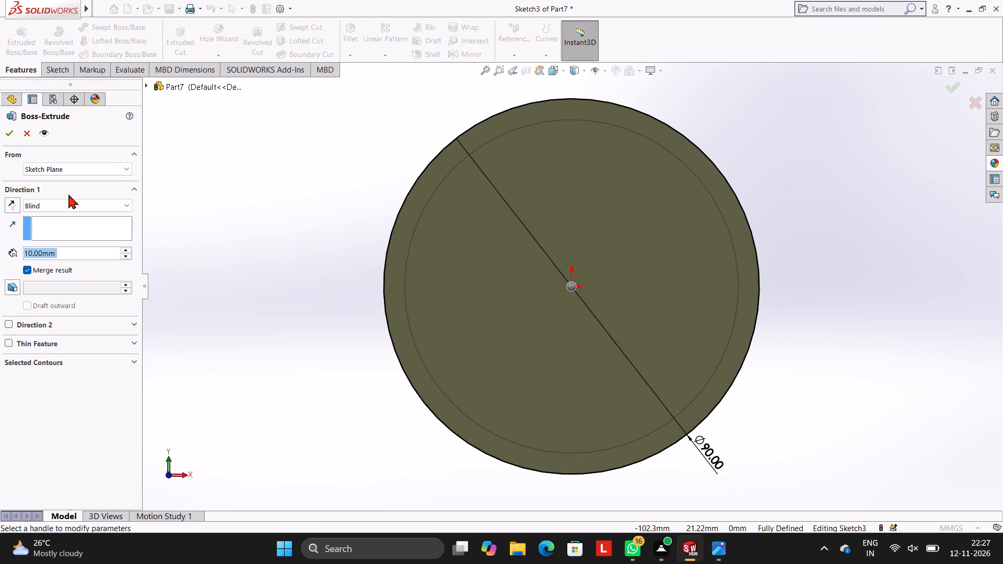
{"action": "type", "text": "80"}
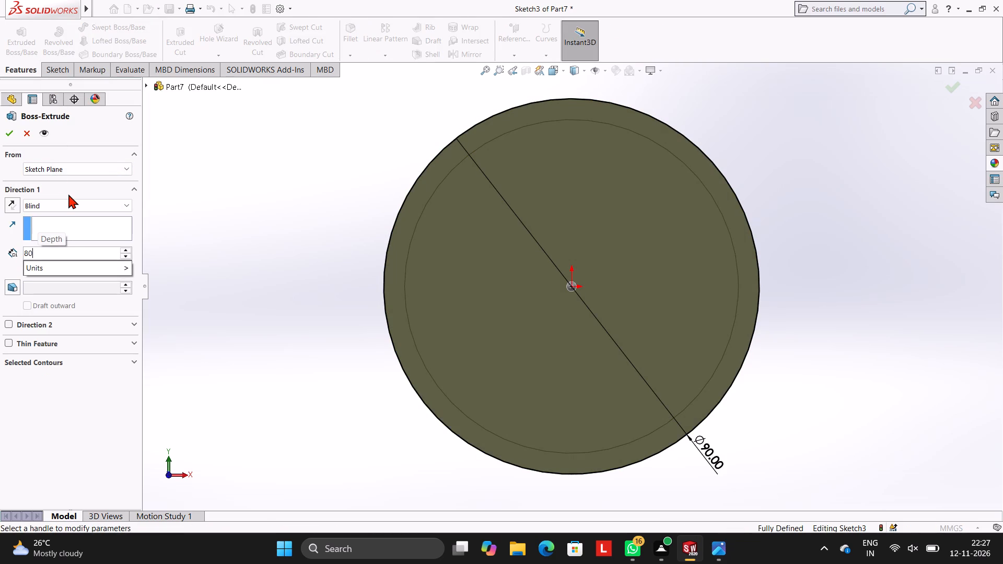
{"action": "key", "text": "Return"}
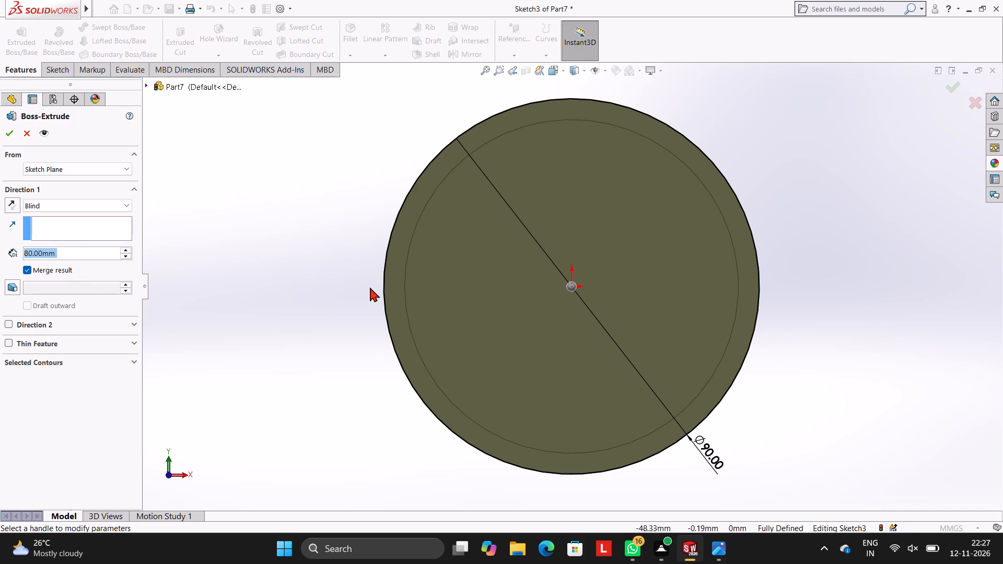
{"action": "middle_click_drag", "start_coordinate": [370, 287], "coordinate": [410, 286]}
{"action": "left_click", "coordinate": [10, 128]}
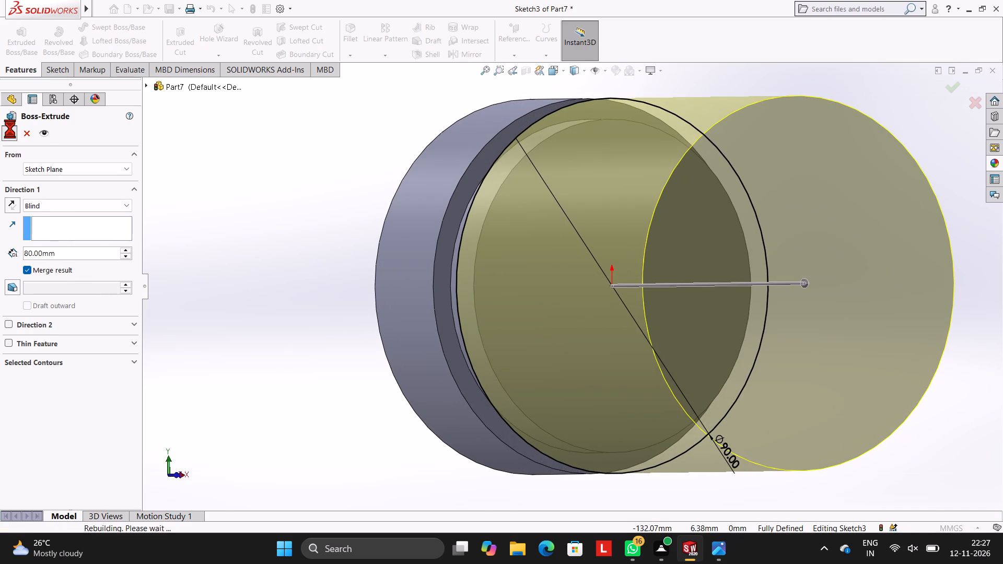
{"action": "left_click", "coordinate": [182, 182]}
Start a sketch on the end face of the 80 mm long boss and draw a 65 mm vertical line upward from the origin.
{"action": "middle_click_drag", "start_coordinate": [465, 350], "coordinate": [436, 223]}
{"action": "scroll", "coordinate": [453, 248], "scroll_direction": "up", "scroll_amount": 3}
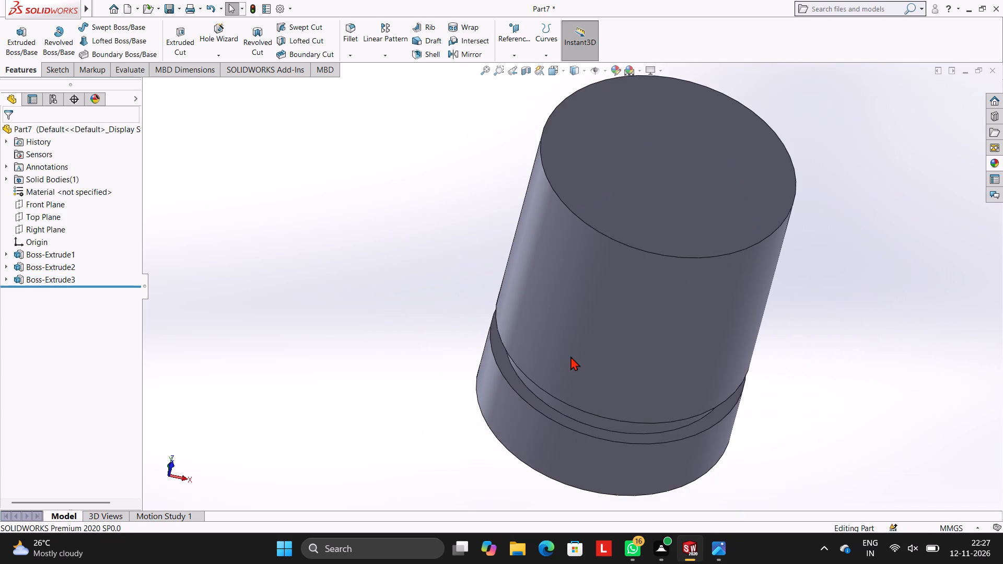
{"action": "middle_click_drag", "start_coordinate": [560, 348], "coordinate": [556, 265]}
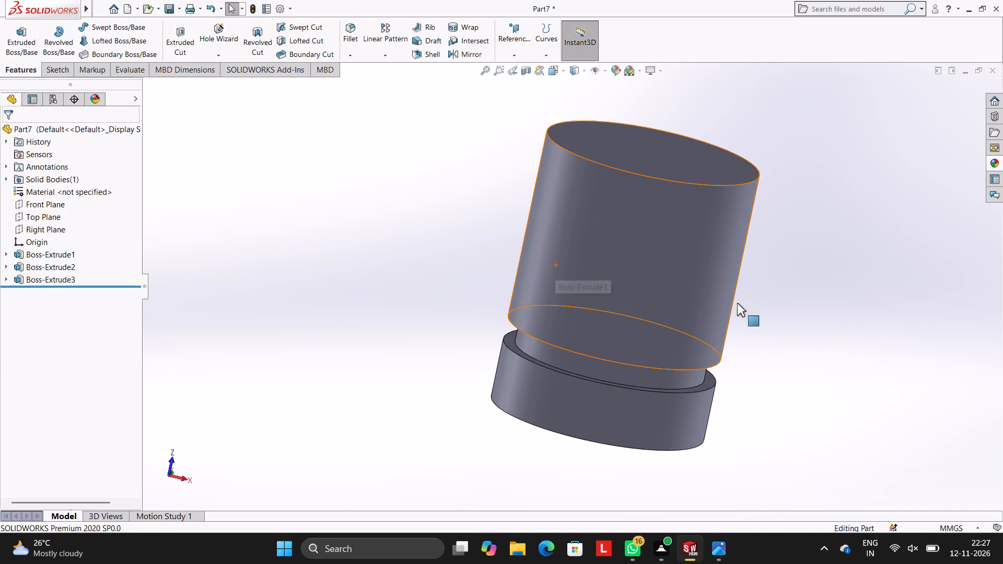
{"action": "middle_click_drag", "start_coordinate": [761, 179], "coordinate": [751, 284]}
{"action": "left_click", "coordinate": [668, 199]}
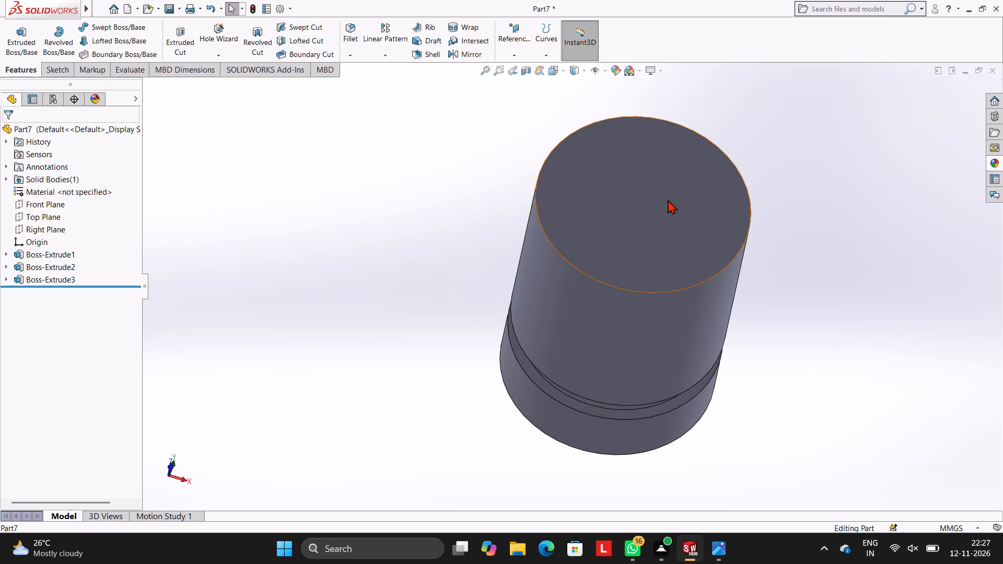
{"action": "left_click", "coordinate": [710, 169]}
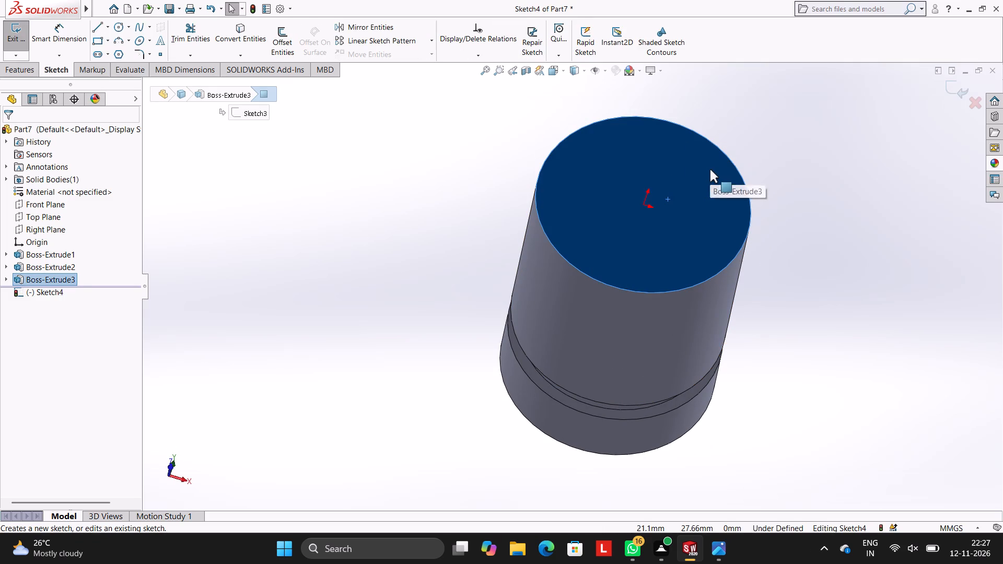
{"action": "key", "text": "ctrl+8"}
{"action": "scroll", "coordinate": [884, 236], "scroll_direction": "up", "scroll_amount": 6}
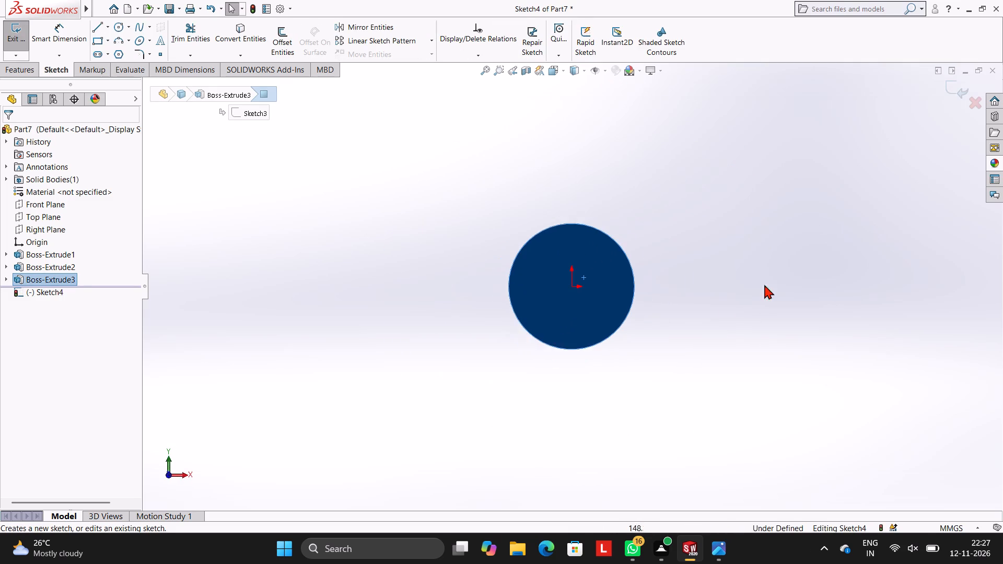
{"action": "scroll", "coordinate": [709, 298], "scroll_direction": "down", "scroll_amount": 2}
{"action": "scroll", "coordinate": [468, 286], "scroll_direction": "down", "scroll_amount": 3}
{"action": "scroll", "coordinate": [490, 261], "scroll_direction": "up", "scroll_amount": 2}
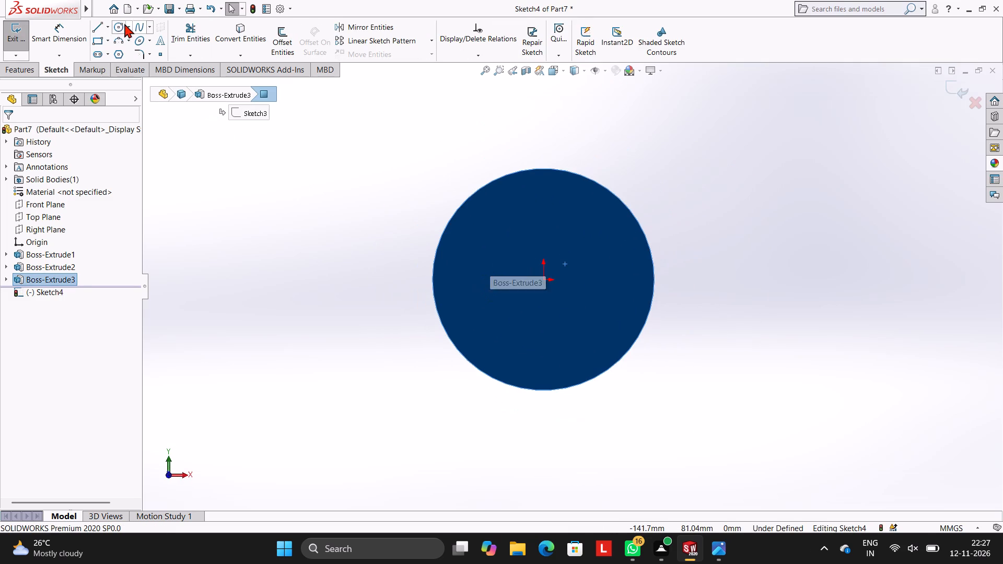
{"action": "left_click", "coordinate": [100, 22]}
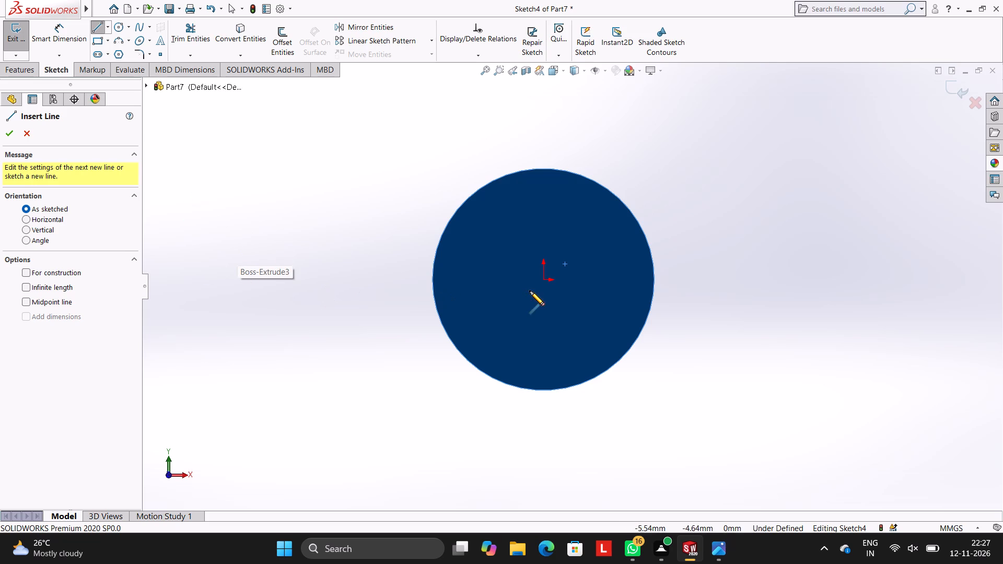
{"action": "left_click", "coordinate": [544, 280]}
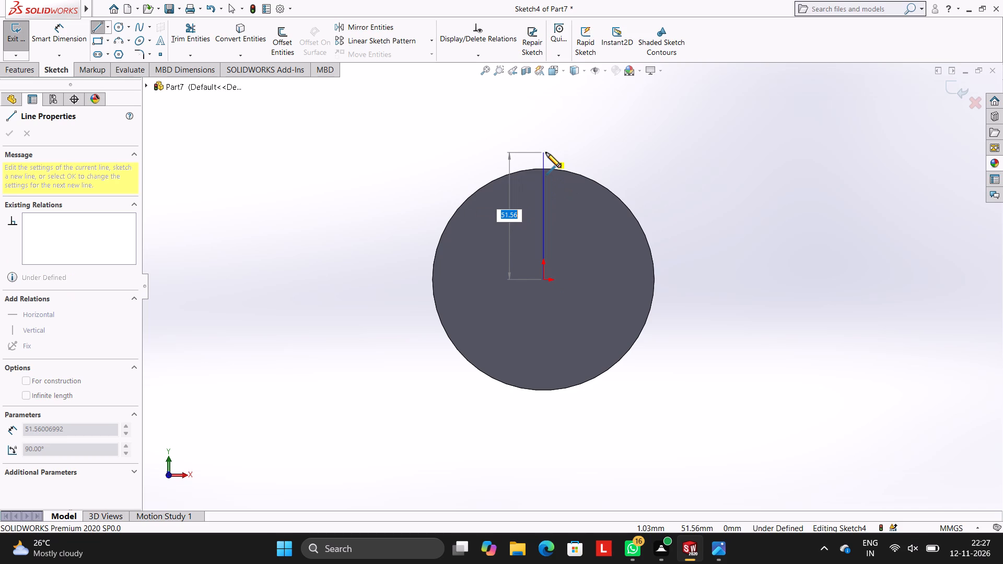
{"action": "type", "text": "65"}
{"action": "key", "text": "Return"}
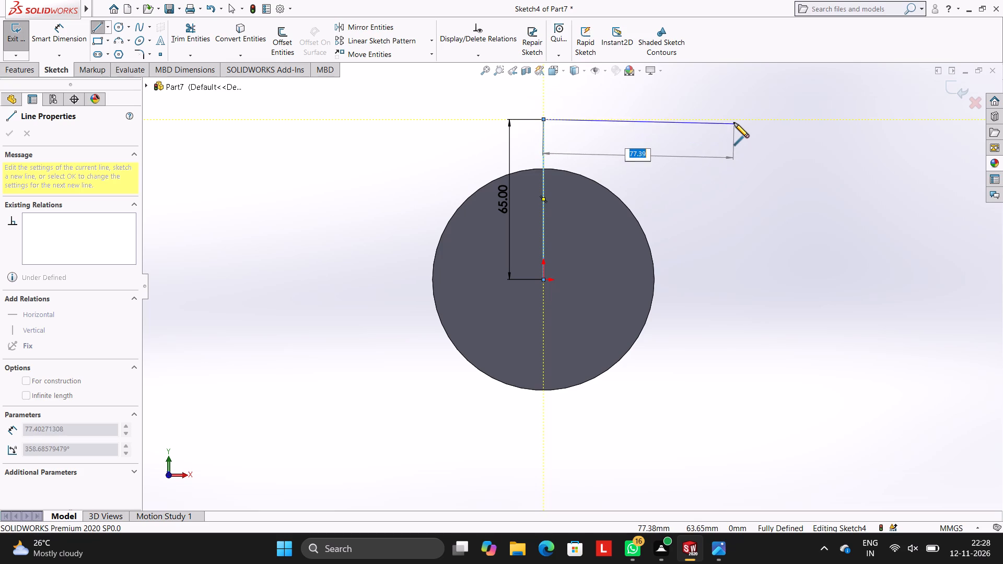
Continue the line chain with 85 mm rightward, 130 mm downward, 170 mm leftward and 130 mm upward segments.
{"action": "type", "text": "85"}
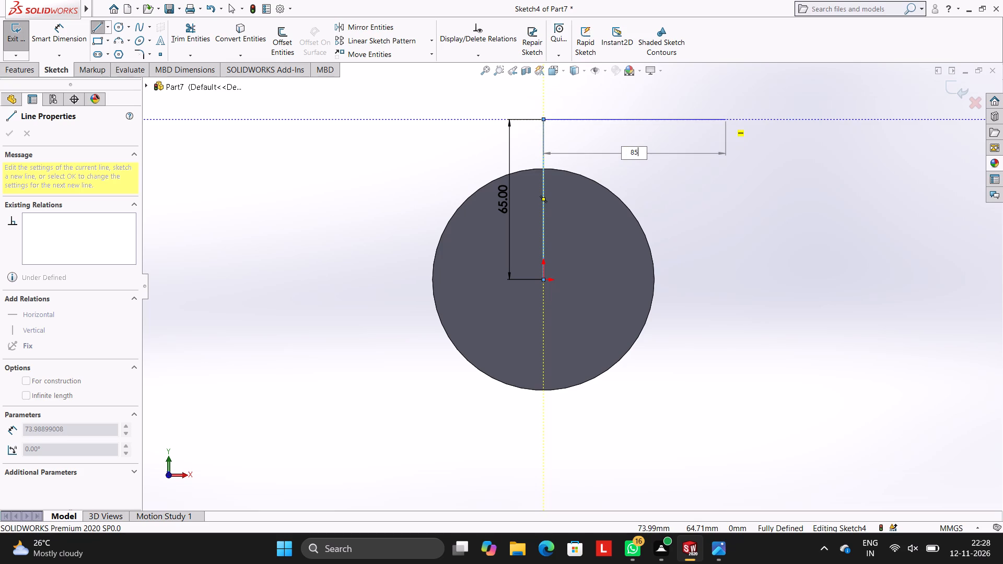
{"action": "key", "text": "Return"}
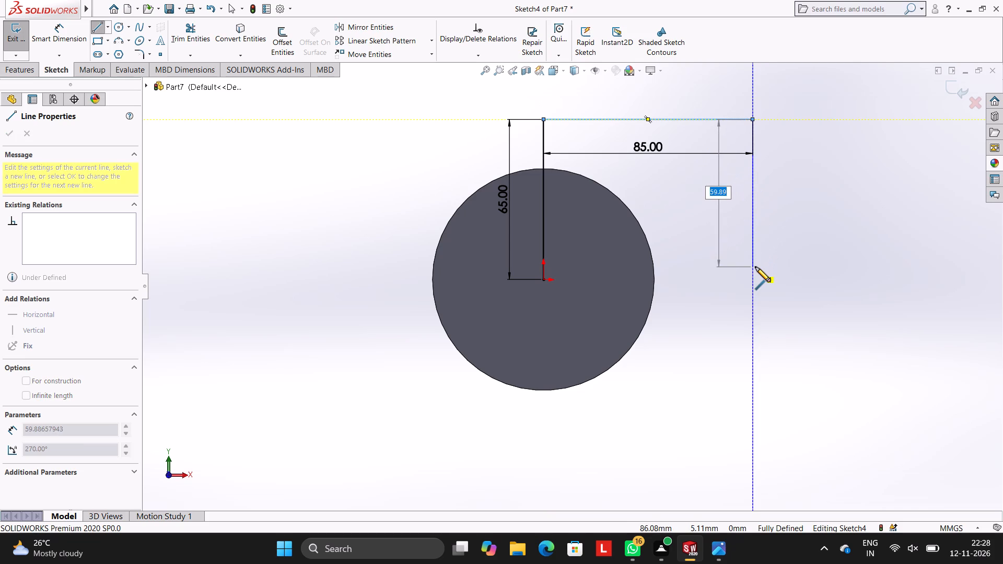
{"action": "type", "text": "130"}
{"action": "key", "text": "Return"}
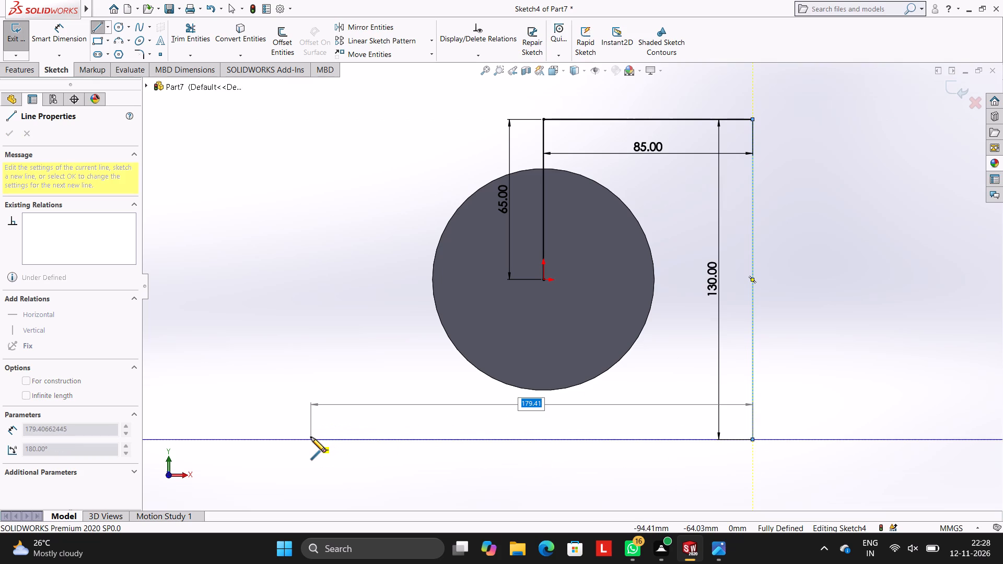
{"action": "type", "text": "170"}
{"action": "key", "text": "Return"}
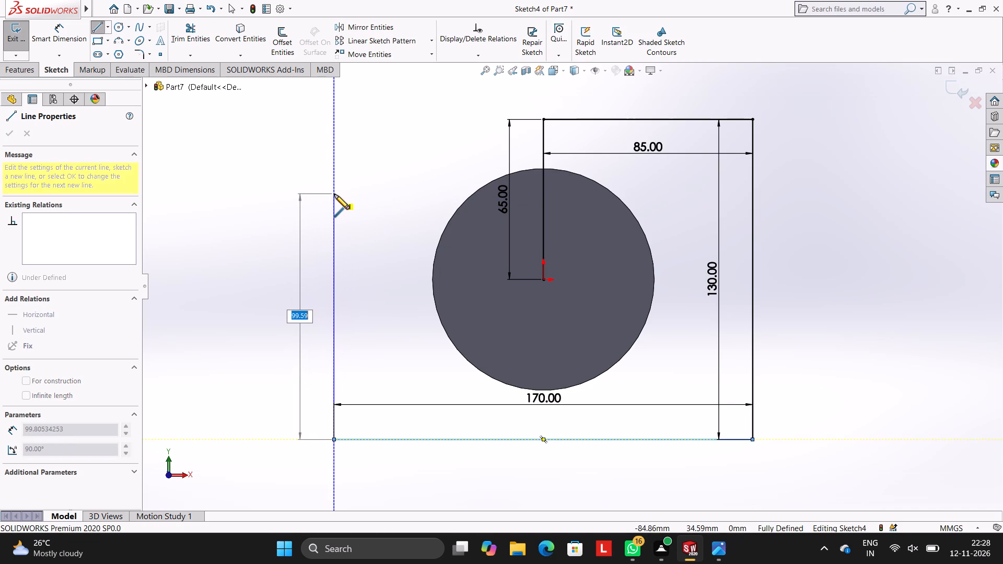
{"action": "type", "text": "130"}
{"action": "key", "text": "Return"}
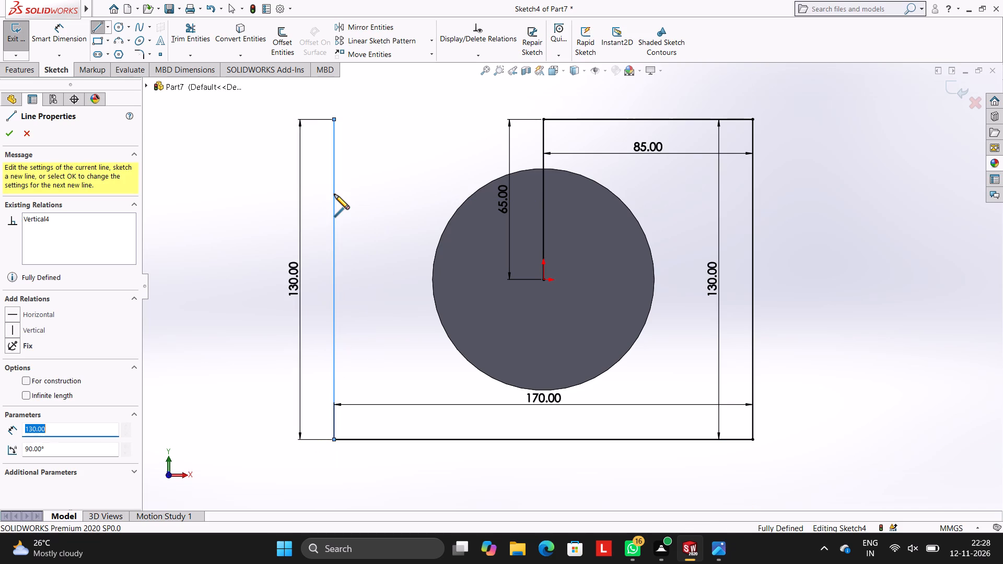
{"action": "key", "text": "Escape"}
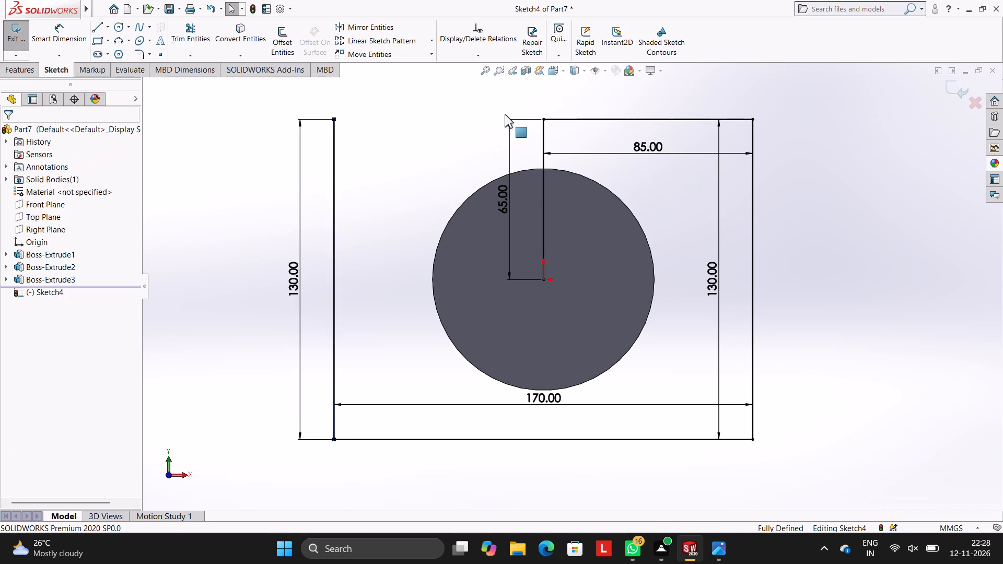
{"action": "key", "text": "Escape"}
{"action": "key", "text": "Escape"}
{"action": "key", "text": "Escape"}
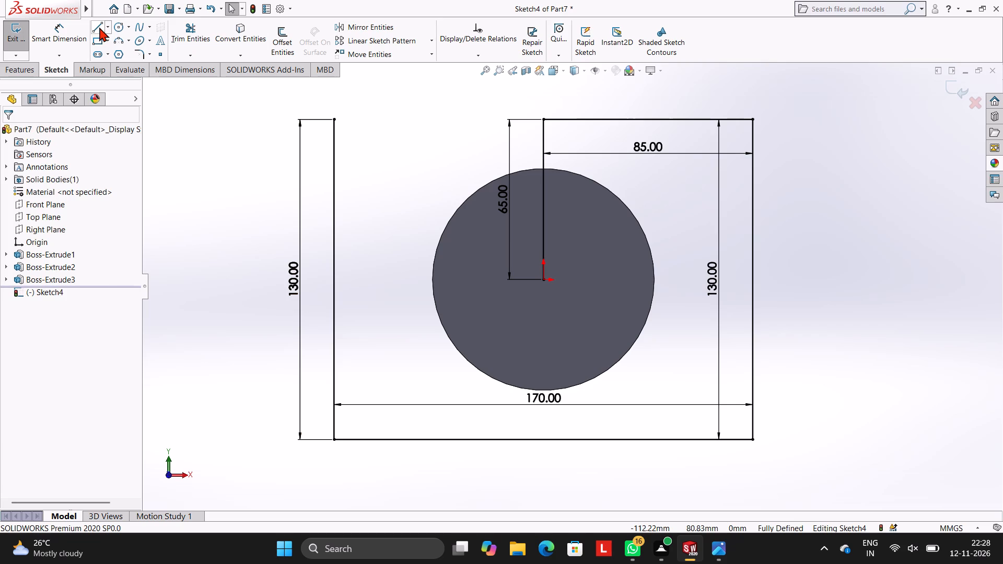
Close the rectangle with a horizontal line from its open upper-left corner to the top end of the 65 mm line.
{"action": "left_click", "coordinate": [99, 27]}
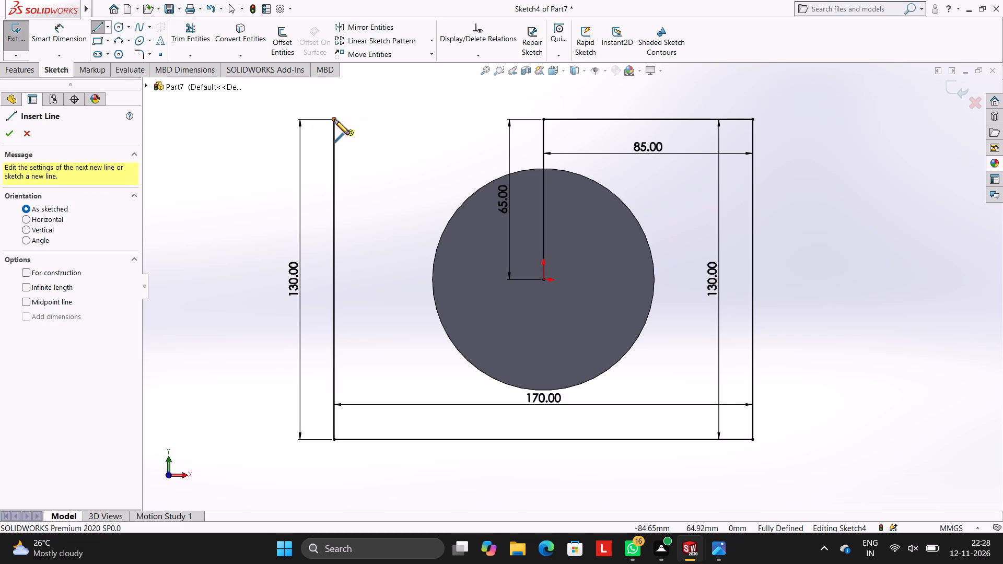
{"action": "left_click", "coordinate": [334, 120]}
{"action": "left_click", "coordinate": [544, 119]}
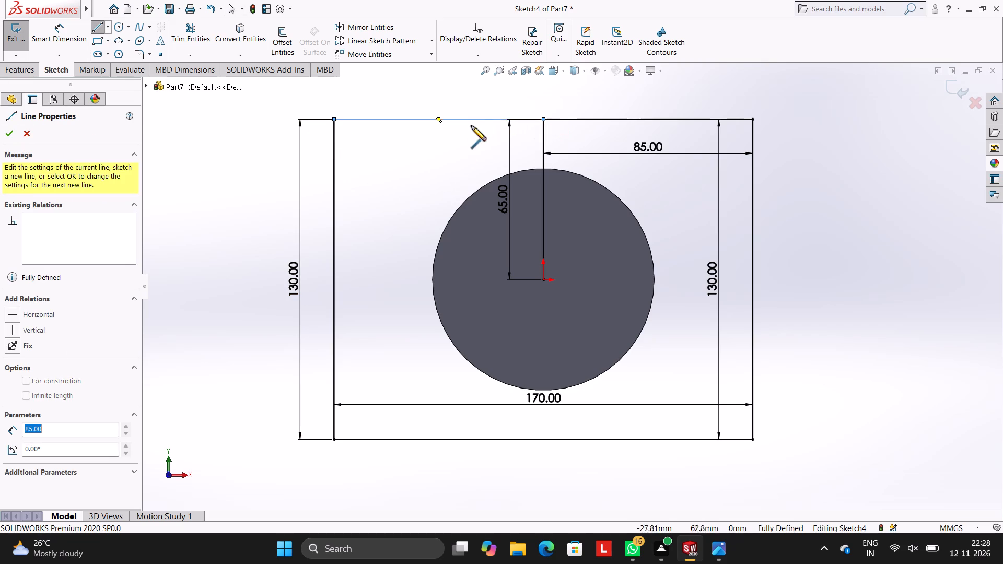
{"action": "key", "text": "Escape"}
{"action": "key", "text": "Escape"}
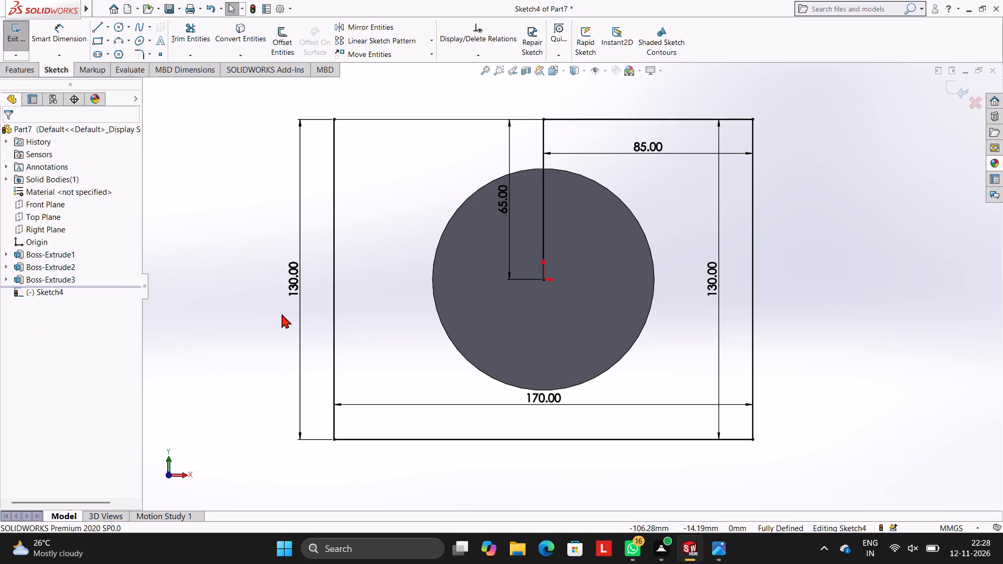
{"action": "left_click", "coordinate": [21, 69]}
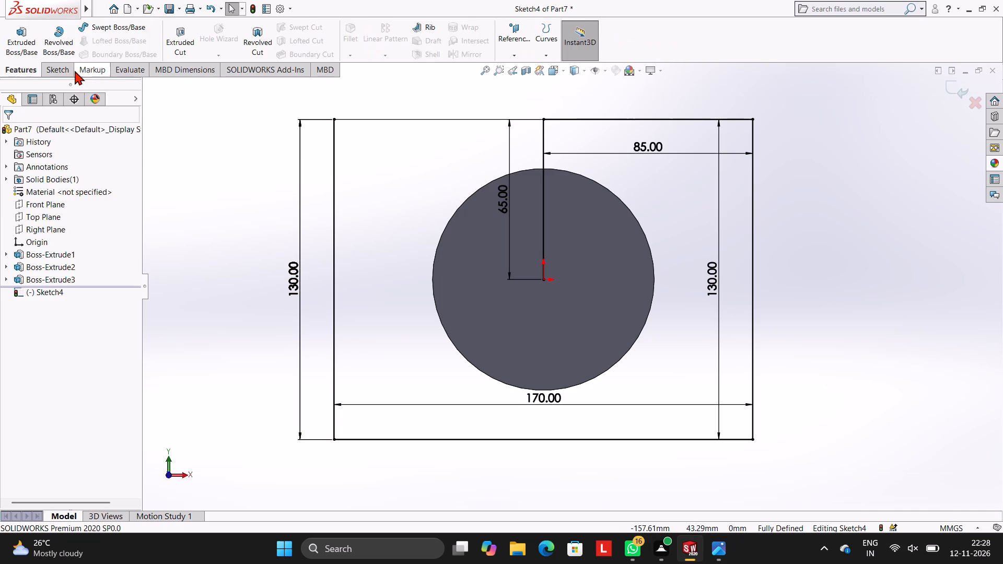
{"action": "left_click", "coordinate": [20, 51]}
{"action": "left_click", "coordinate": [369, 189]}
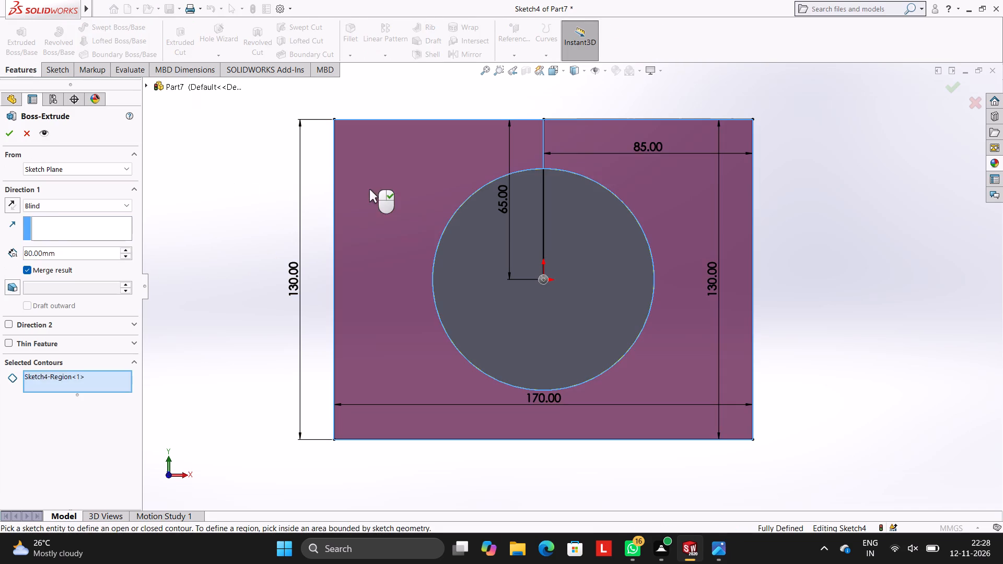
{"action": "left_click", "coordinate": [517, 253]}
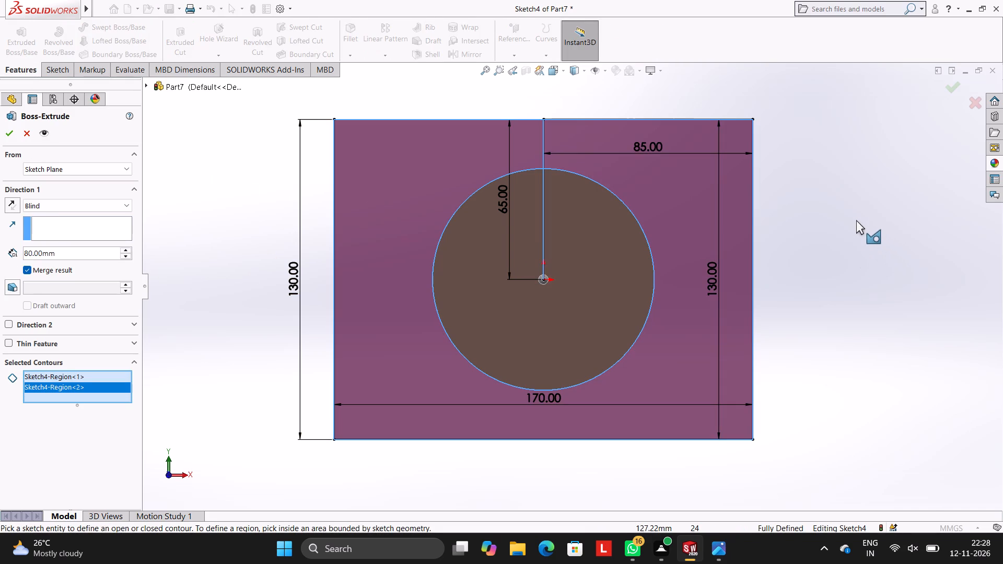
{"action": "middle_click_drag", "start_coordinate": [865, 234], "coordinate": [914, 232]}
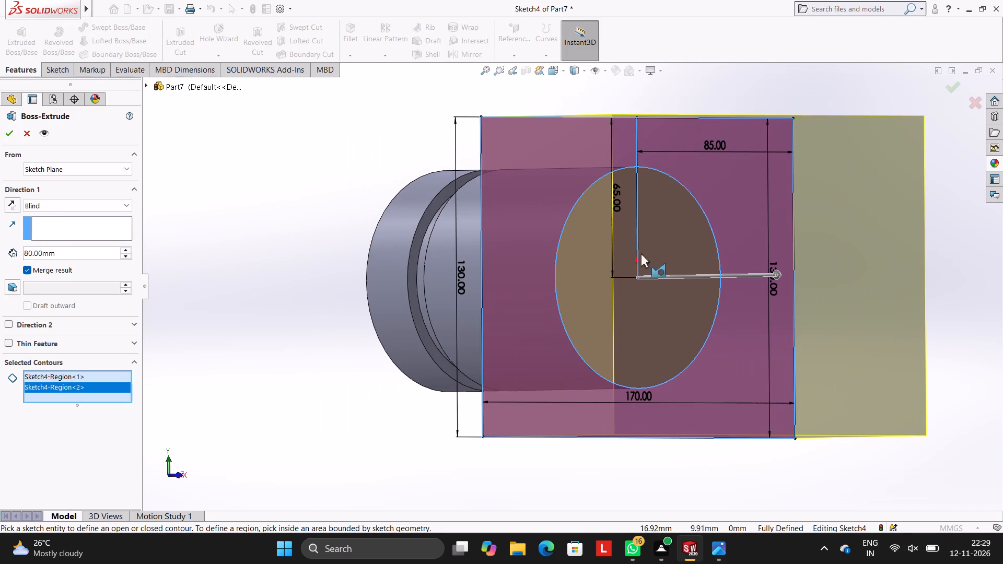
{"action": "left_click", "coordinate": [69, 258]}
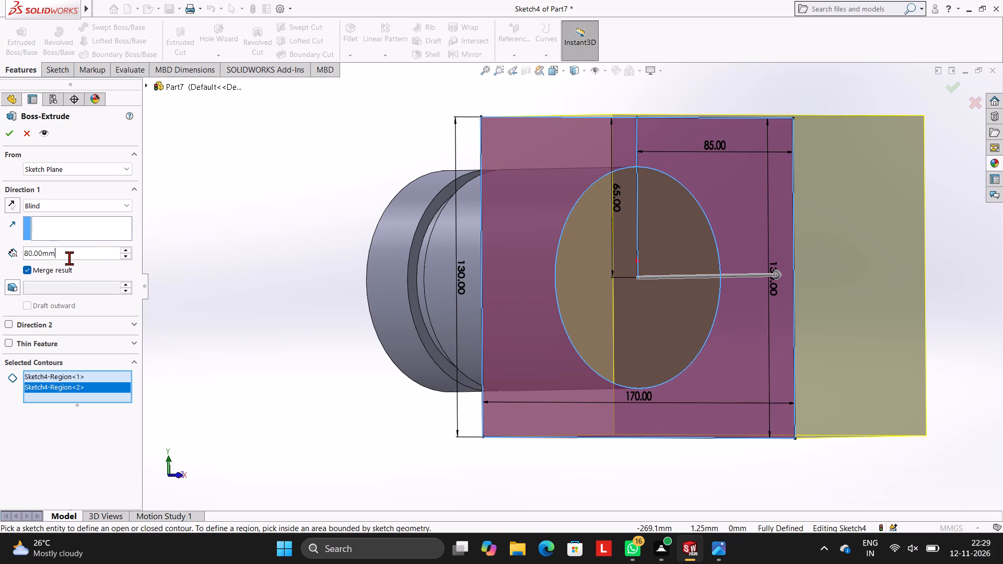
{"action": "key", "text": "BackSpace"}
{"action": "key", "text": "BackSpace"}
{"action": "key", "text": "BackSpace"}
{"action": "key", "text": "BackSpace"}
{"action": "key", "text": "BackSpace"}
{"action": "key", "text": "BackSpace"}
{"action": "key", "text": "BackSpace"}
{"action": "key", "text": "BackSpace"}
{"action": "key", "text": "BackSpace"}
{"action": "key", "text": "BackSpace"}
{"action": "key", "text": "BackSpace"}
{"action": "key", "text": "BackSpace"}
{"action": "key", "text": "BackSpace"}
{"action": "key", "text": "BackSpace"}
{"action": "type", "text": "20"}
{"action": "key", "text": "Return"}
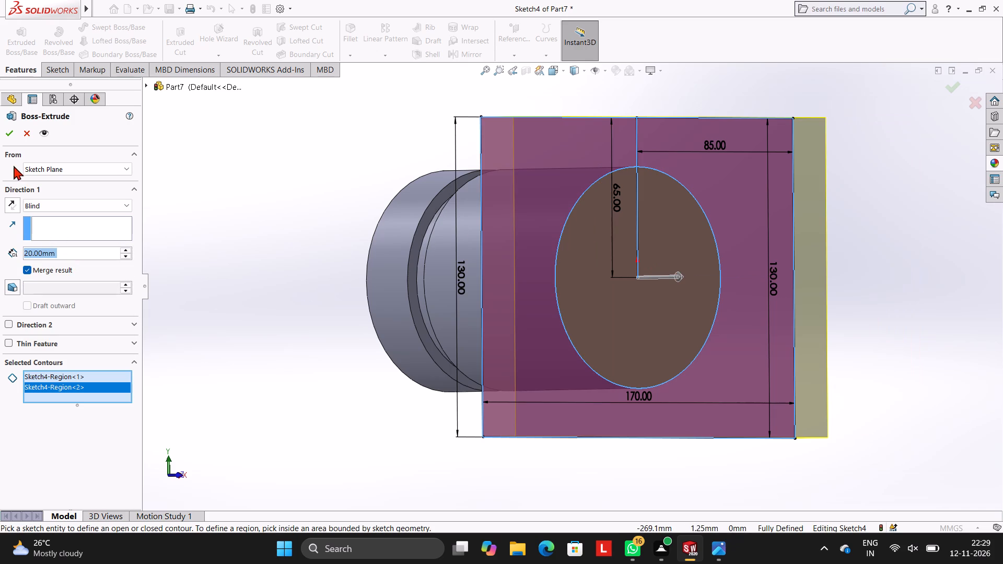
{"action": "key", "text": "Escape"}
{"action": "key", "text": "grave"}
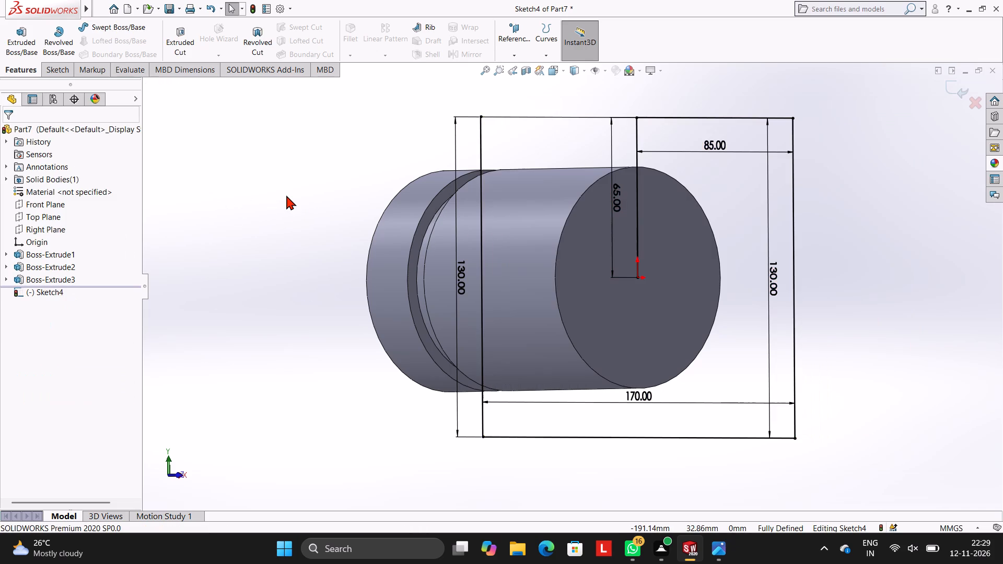
Round all four corners of the 170 × 130 mm rectangle with 15 mm sketch fillets.
{"action": "key", "text": "ctrl+8"}
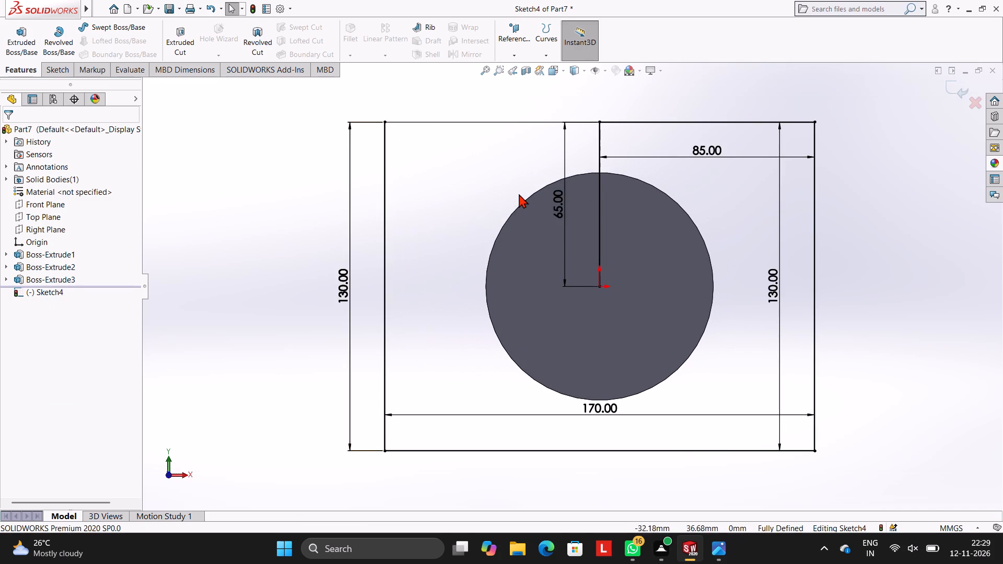
{"action": "left_click", "coordinate": [61, 74]}
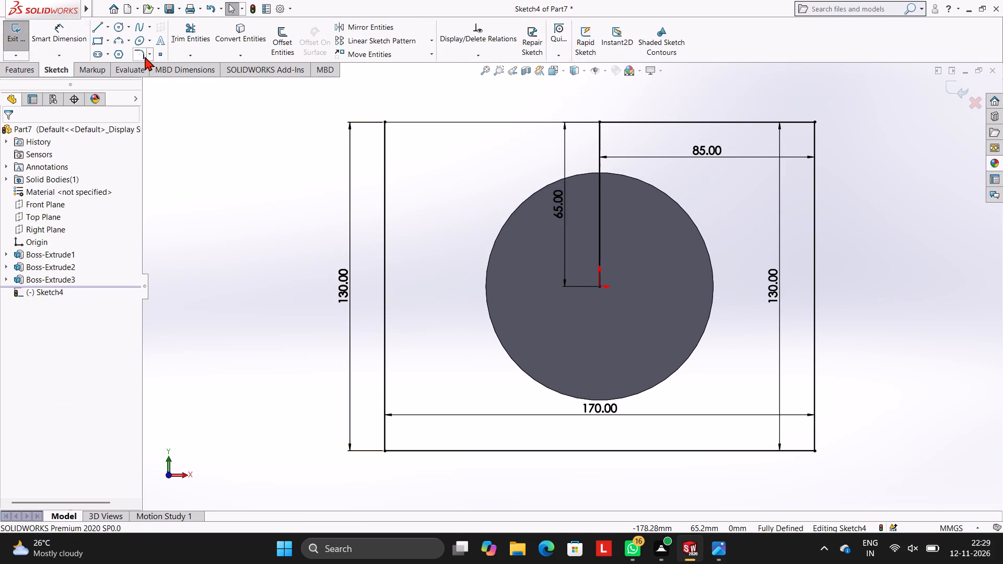
{"action": "left_click", "coordinate": [142, 56]}
{"action": "type", "text": "15"}
{"action": "key", "text": "Return"}
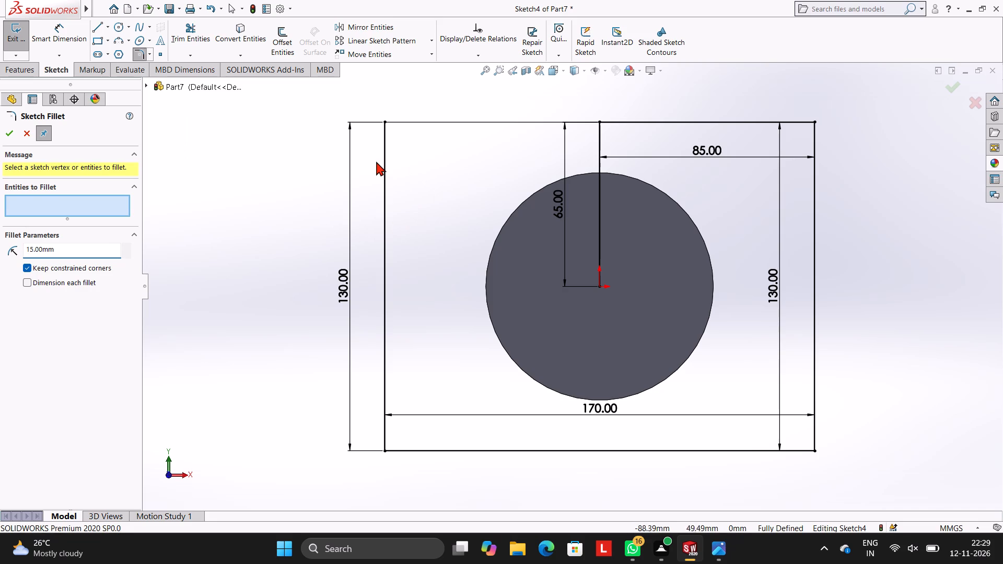
{"action": "left_click", "coordinate": [383, 159]}
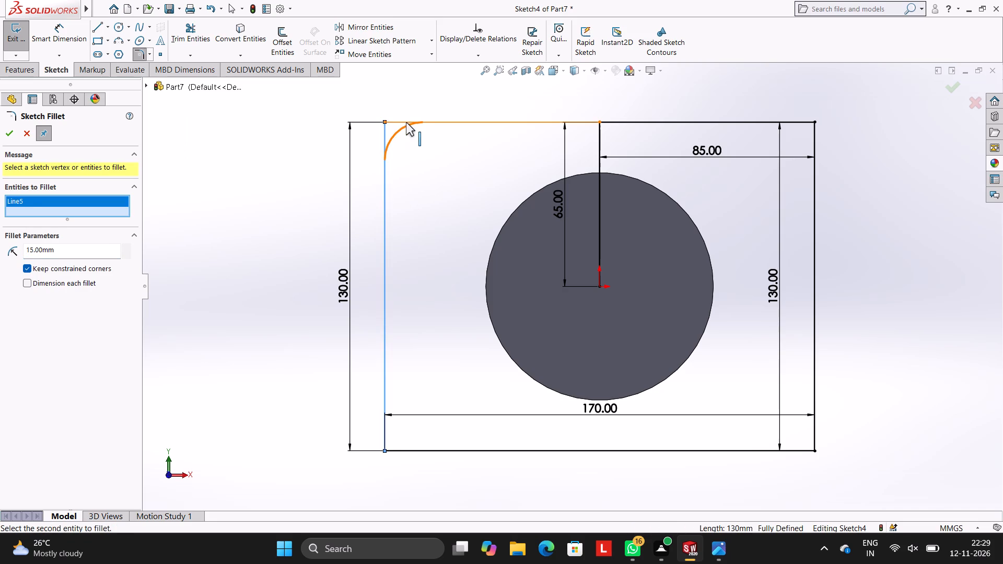
{"action": "left_click", "coordinate": [406, 122]}
{"action": "left_click", "coordinate": [758, 124]}
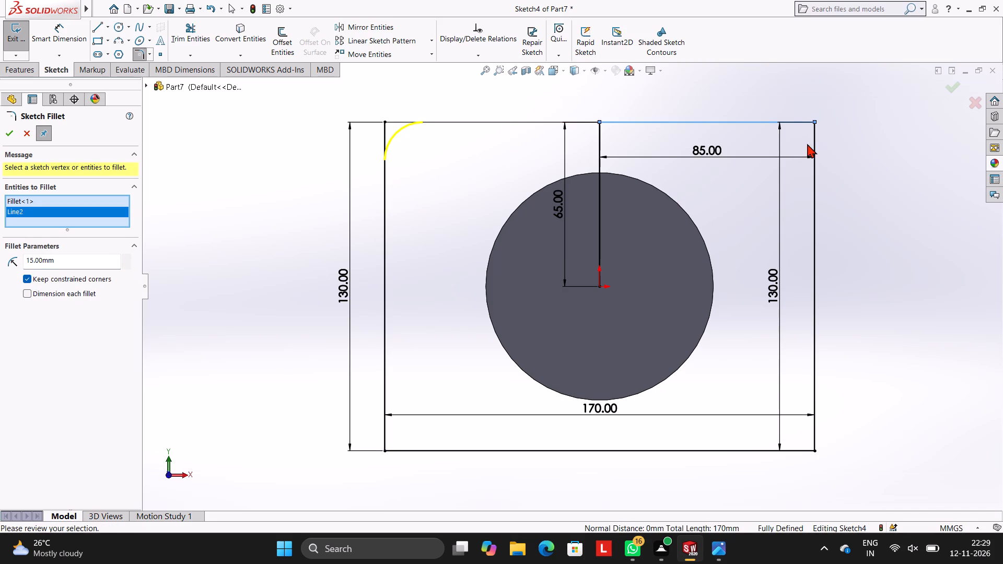
{"action": "left_click", "coordinate": [814, 144]}
{"action": "left_click", "coordinate": [814, 390]}
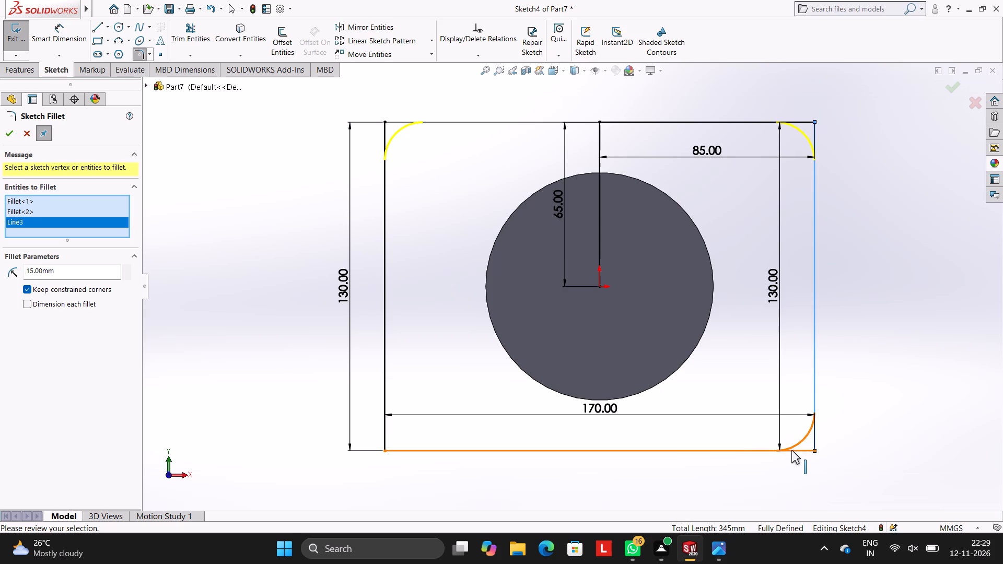
{"action": "left_click", "coordinate": [791, 450]}
{"action": "left_click", "coordinate": [385, 379]}
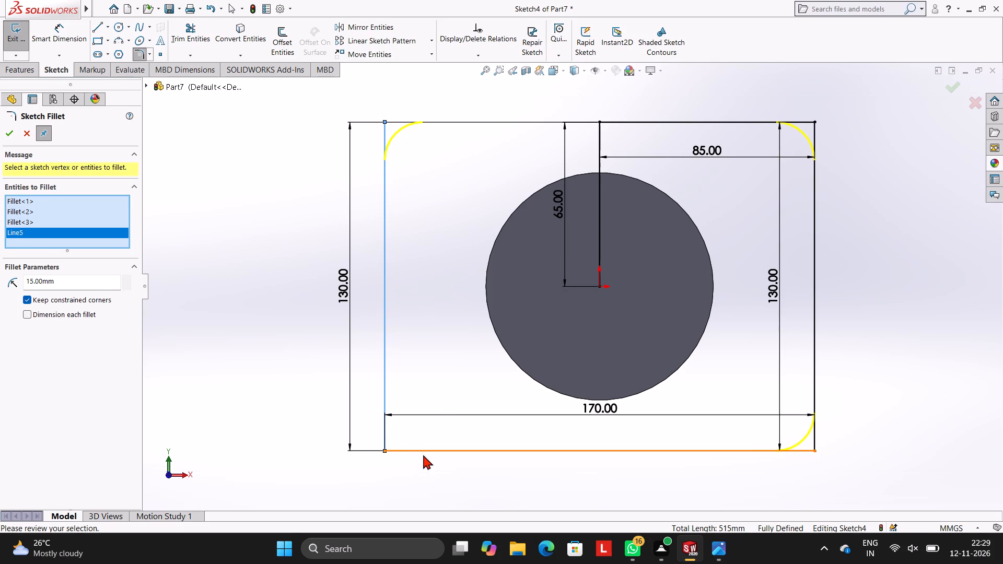
{"action": "left_click", "coordinate": [419, 450]}
{"action": "left_click", "coordinate": [9, 136]}
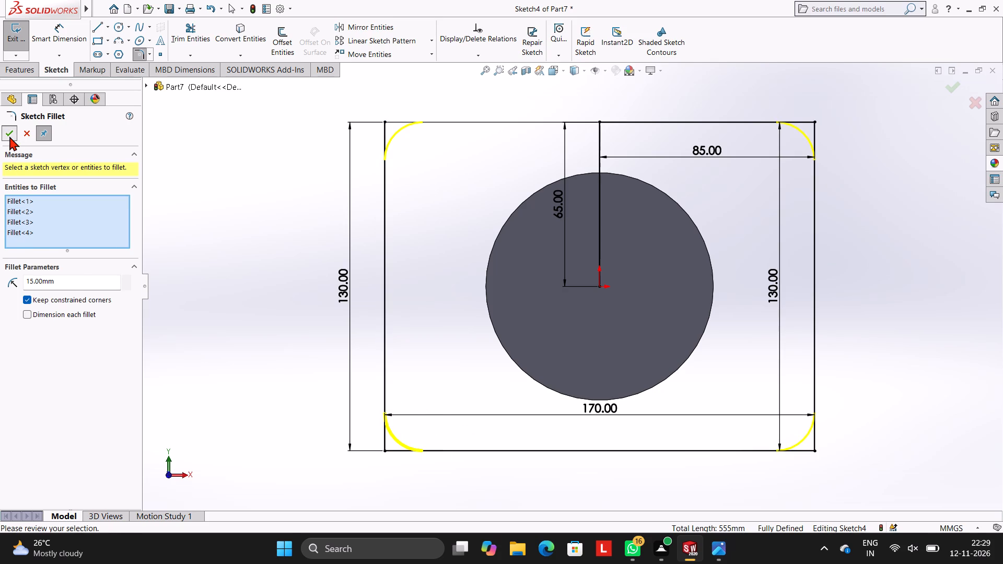
{"action": "left_click", "coordinate": [254, 228]}
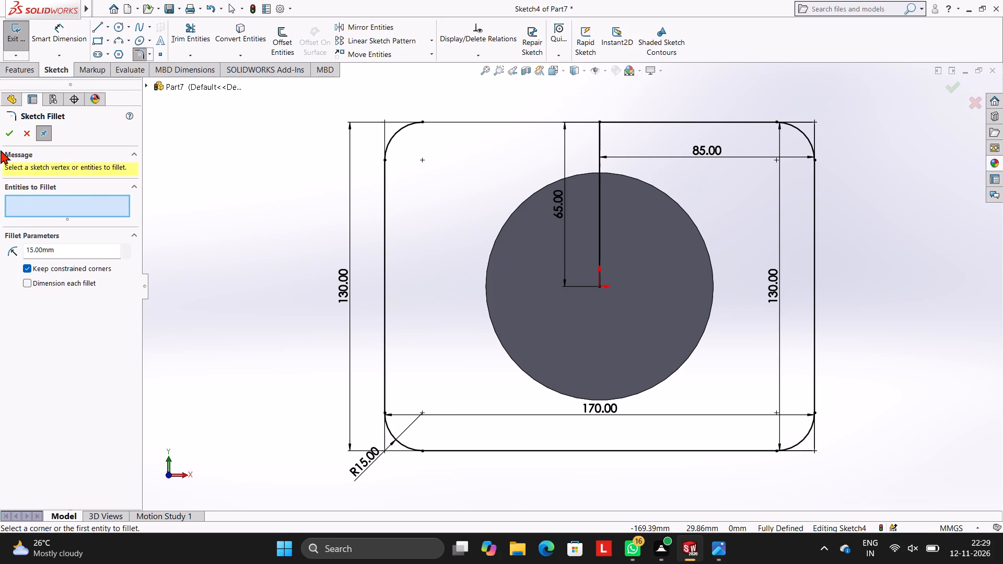
{"action": "left_click", "coordinate": [11, 134]}
Extrude the rounded rectangle outward as a merged boss with a blind depth of 20 mm, using the regions inside and outside the cylinder's circle.
{"action": "left_click", "coordinate": [14, 69]}
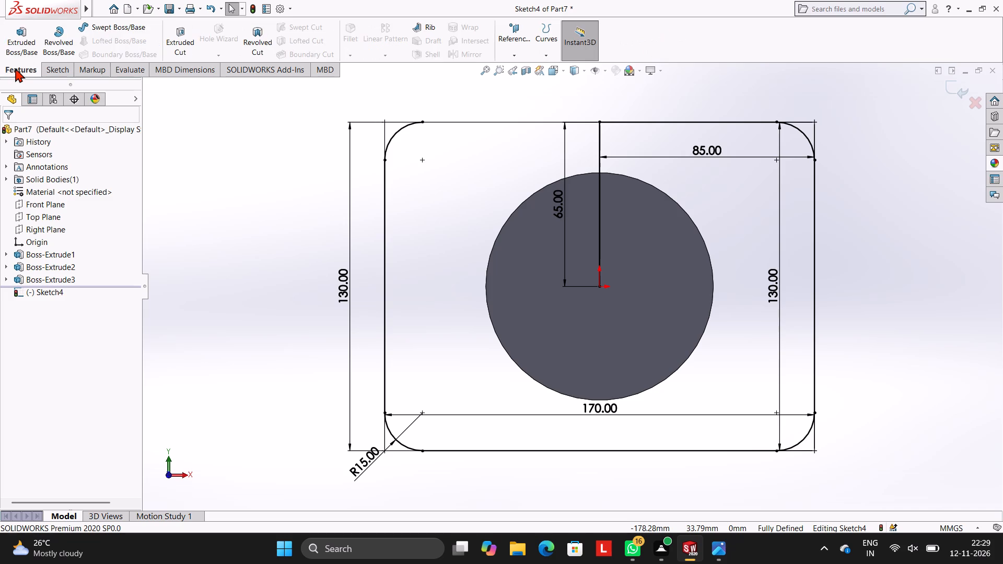
{"action": "left_click", "coordinate": [17, 39]}
{"action": "left_click", "coordinate": [494, 250]}
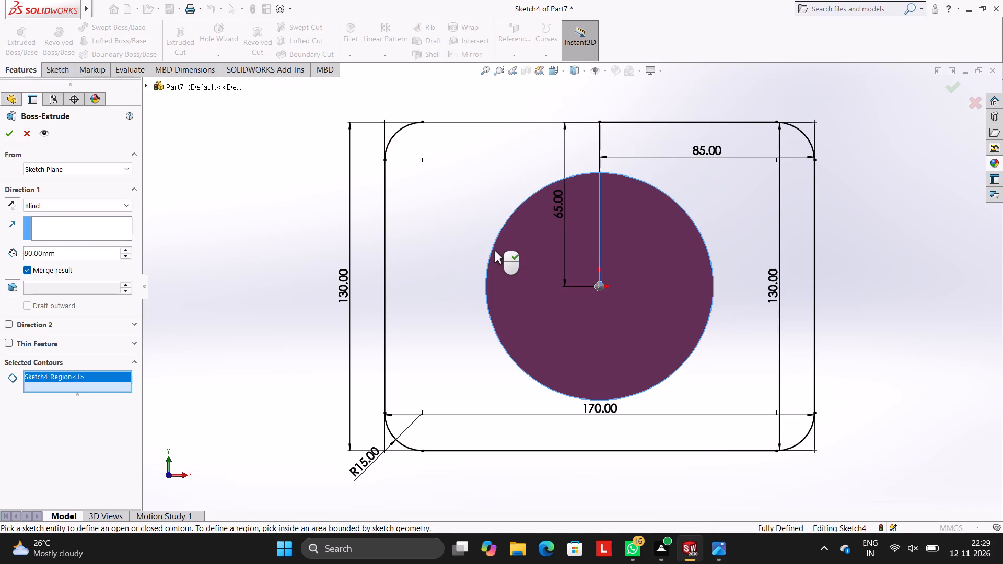
{"action": "left_click", "coordinate": [465, 239]}
{"action": "middle_click_drag", "start_coordinate": [274, 231], "coordinate": [345, 232]}
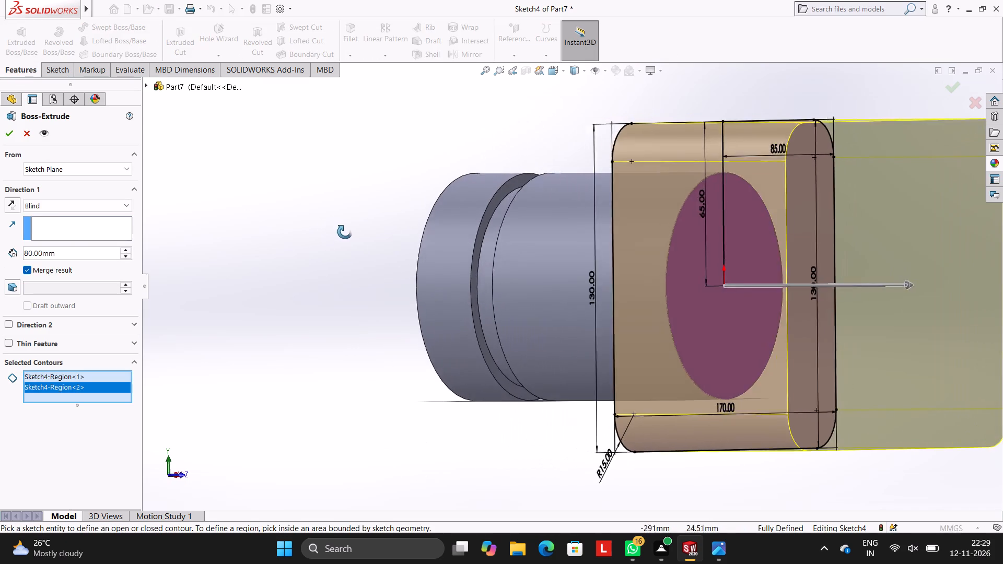
{"action": "middle_click_drag", "start_coordinate": [345, 232], "coordinate": [372, 240]}
{"action": "left_click", "coordinate": [75, 254]}
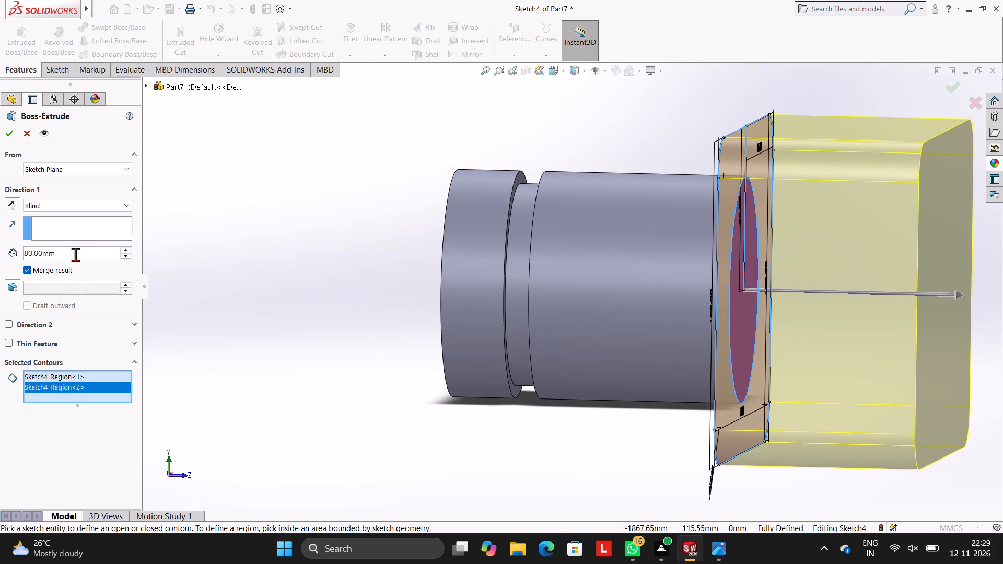
{"action": "key", "text": "BackSpace"}
{"action": "key", "text": "BackSpace"}
{"action": "key", "text": "BackSpace"}
{"action": "key", "text": "BackSpace"}
{"action": "key", "text": "BackSpace"}
{"action": "key", "text": "BackSpace"}
{"action": "key", "text": "BackSpace"}
{"action": "key", "text": "BackSpace"}
{"action": "key", "text": "BackSpace"}
{"action": "key", "text": "BackSpace"}
{"action": "key", "text": "BackSpace"}
{"action": "key", "text": "BackSpace"}
{"action": "key", "text": "BackSpace"}
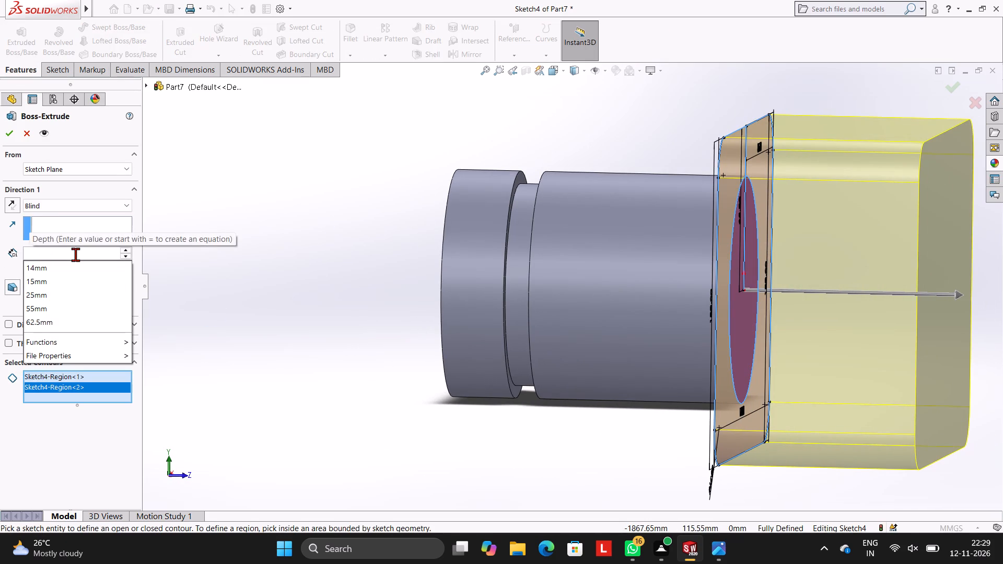
{"action": "type", "text": "20"}
{"action": "key", "text": "Return"}
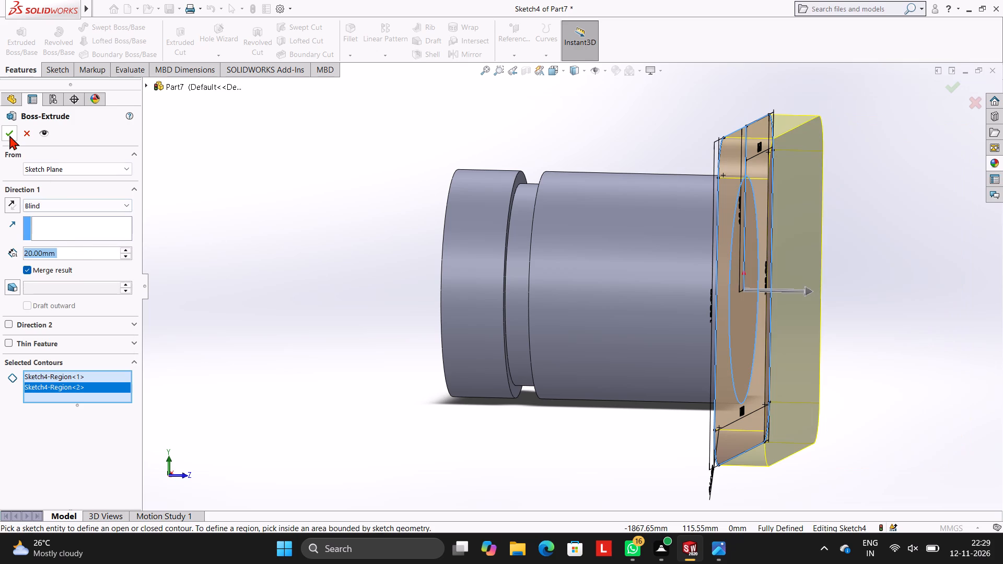
{"action": "left_click", "coordinate": [9, 135]}
{"action": "left_click", "coordinate": [188, 156]}
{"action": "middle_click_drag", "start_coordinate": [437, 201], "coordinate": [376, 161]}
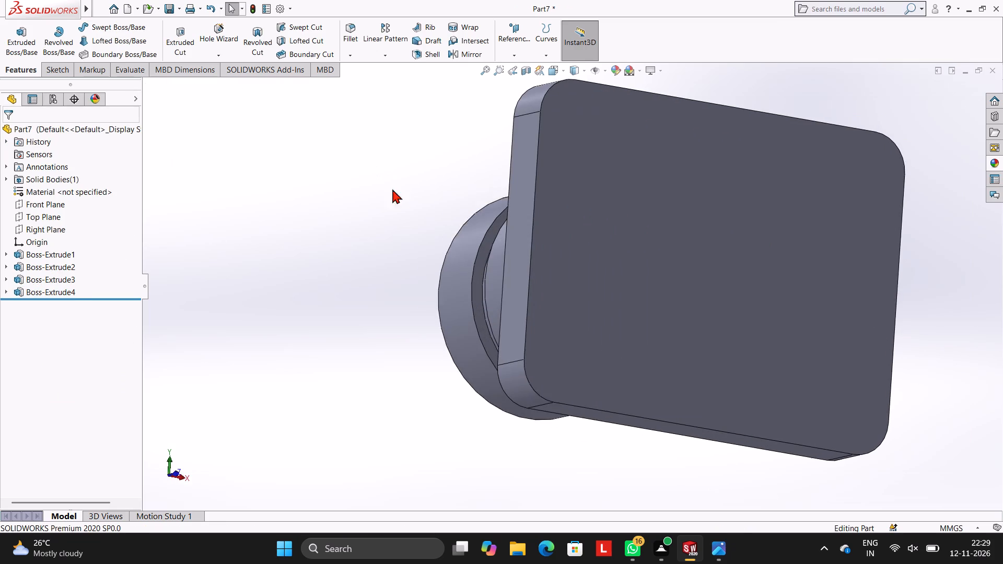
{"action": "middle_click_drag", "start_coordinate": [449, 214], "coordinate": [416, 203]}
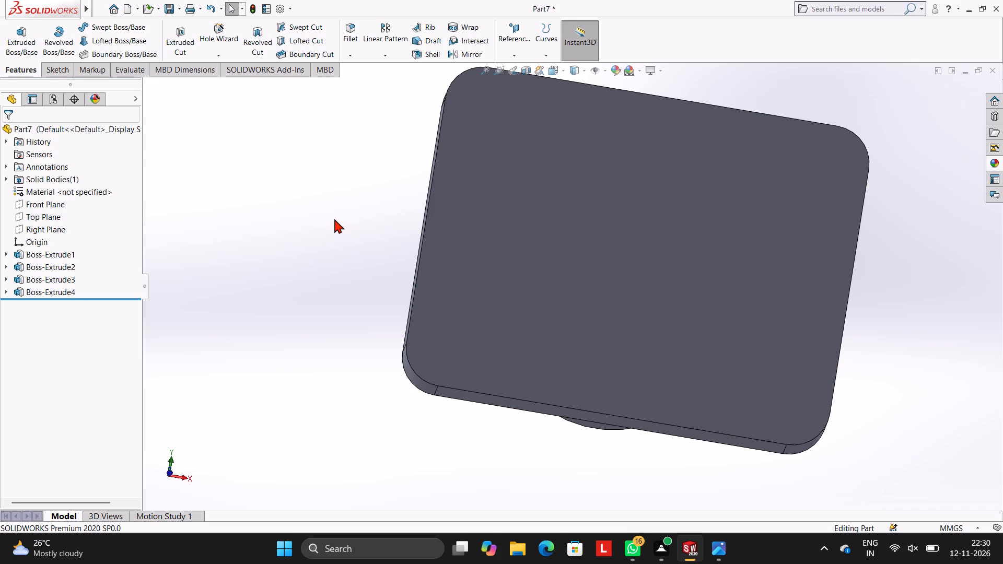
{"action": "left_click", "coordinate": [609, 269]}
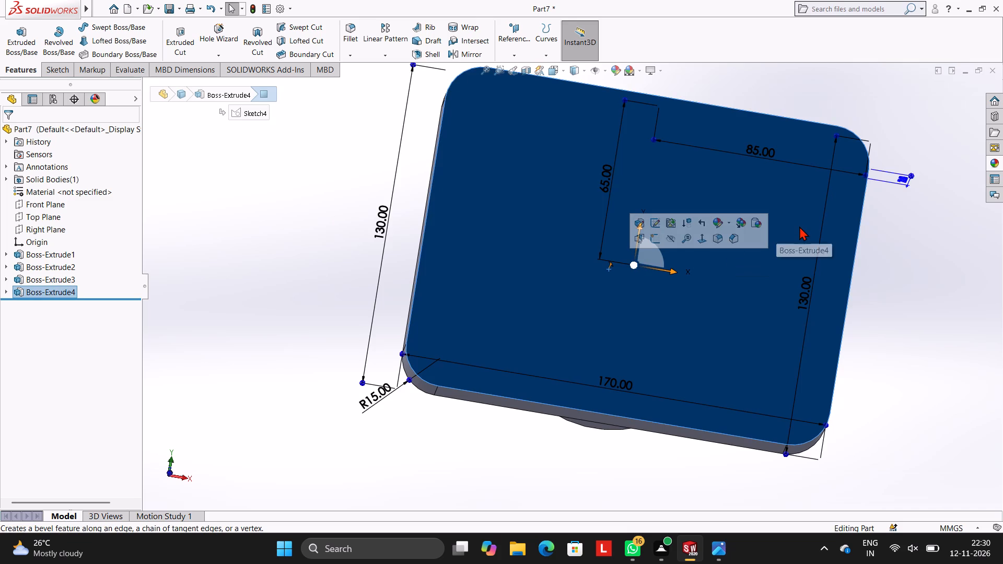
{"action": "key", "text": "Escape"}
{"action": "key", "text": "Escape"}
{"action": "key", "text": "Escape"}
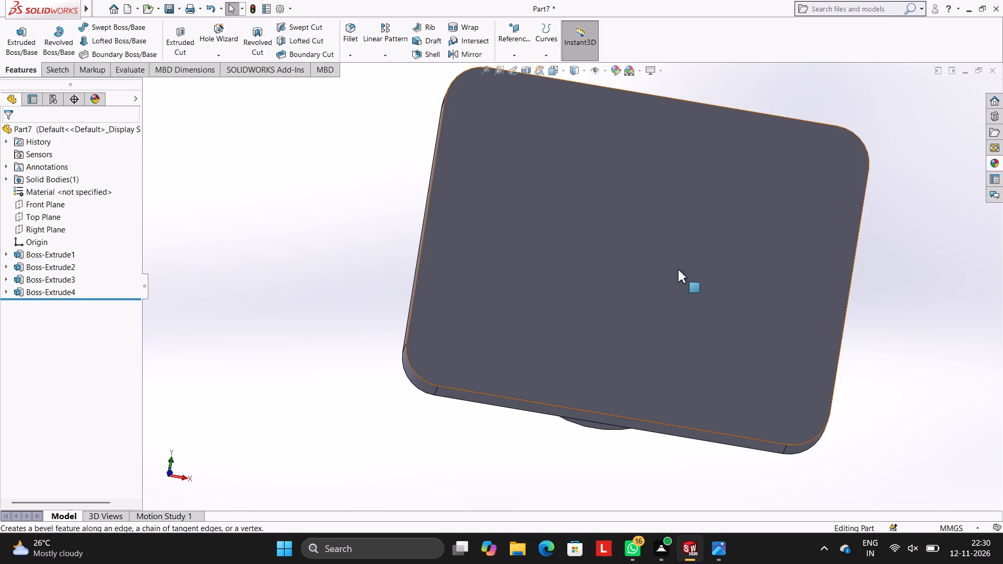
Start a sketch on the outer face of the rounded rectangular flange, viewed straight on.
{"action": "left_click", "coordinate": [651, 239]}
{"action": "left_click", "coordinate": [698, 209]}
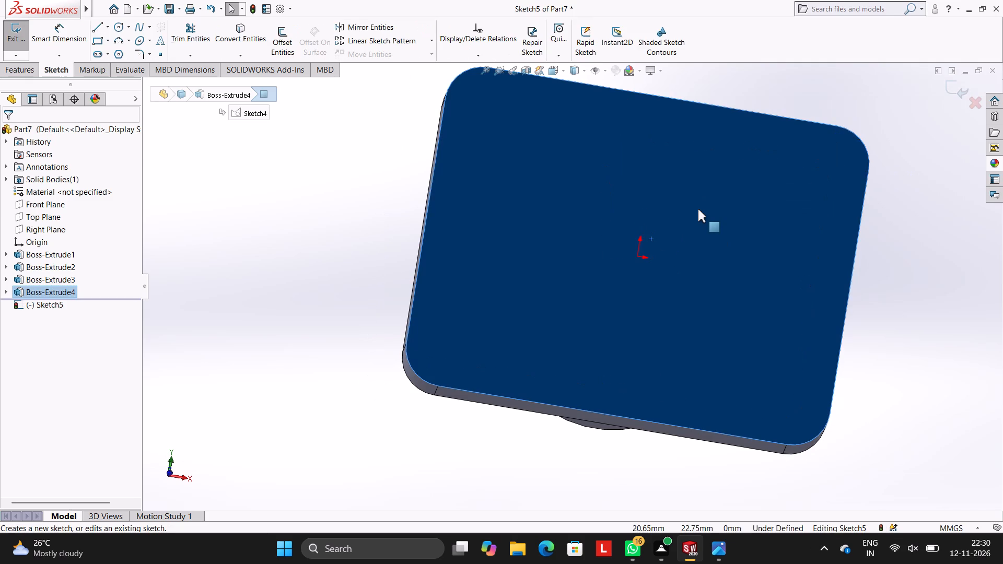
{"action": "key", "text": "ctrl+8"}
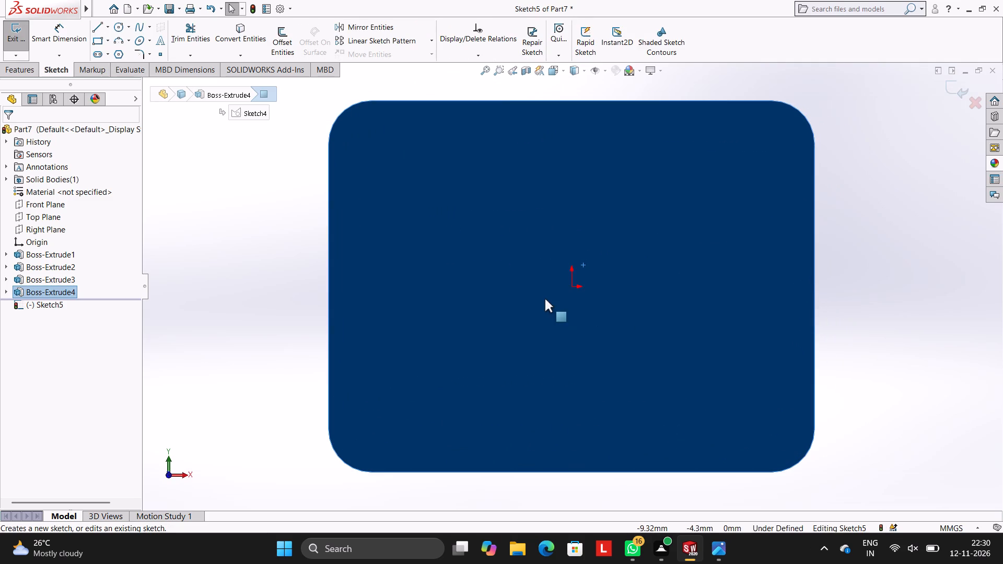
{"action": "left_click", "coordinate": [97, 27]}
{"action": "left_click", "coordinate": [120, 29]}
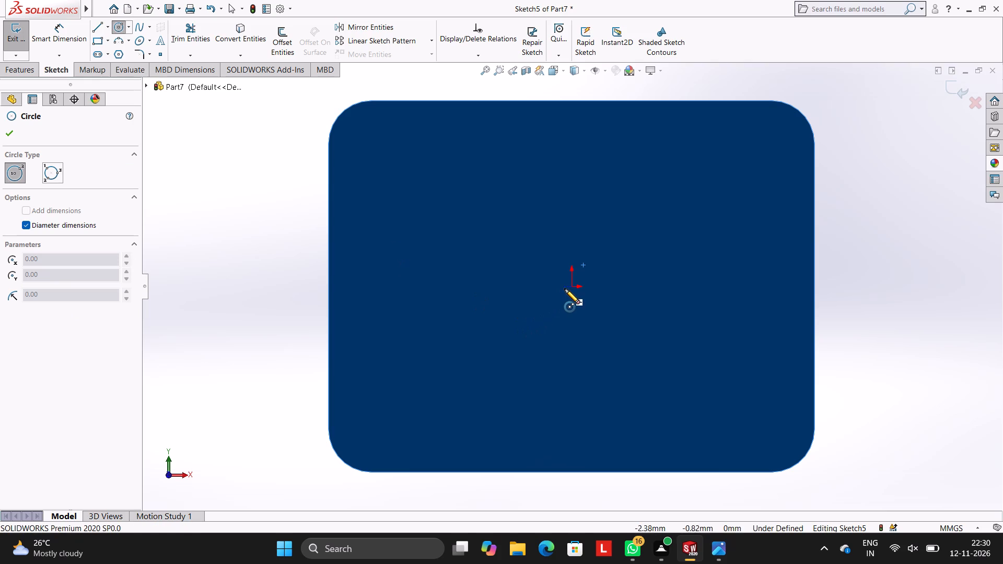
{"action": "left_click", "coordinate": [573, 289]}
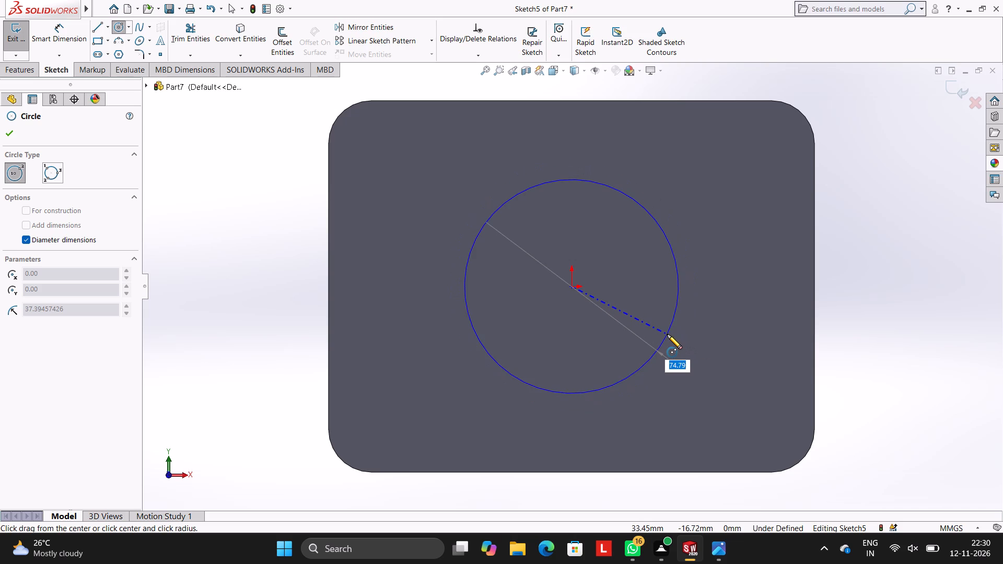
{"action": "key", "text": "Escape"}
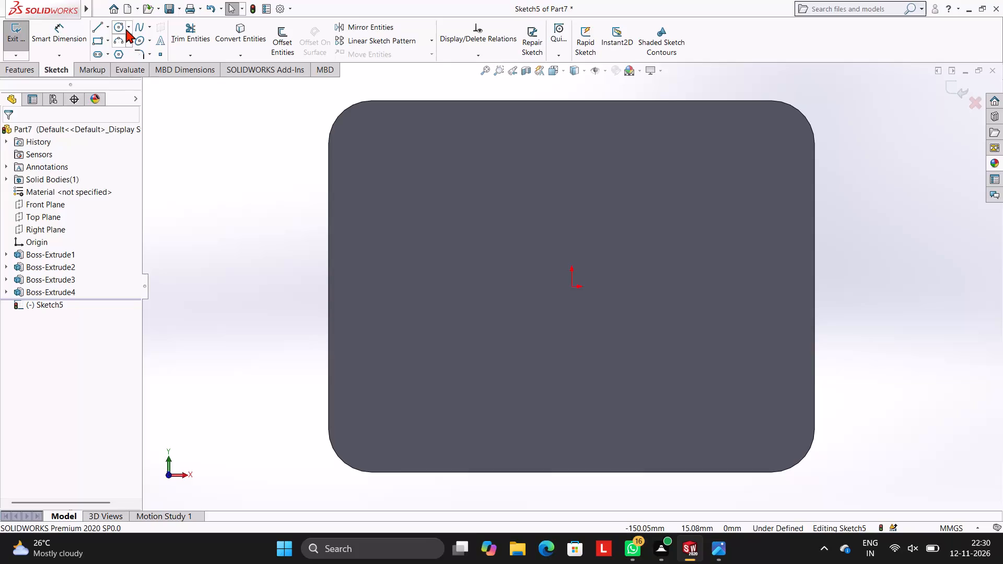
Draw a circle centred on the origin with radius dimensioning instead of diameter and a radius of 28 mm.
{"action": "left_click", "coordinate": [117, 26]}
{"action": "left_click", "coordinate": [48, 225]}
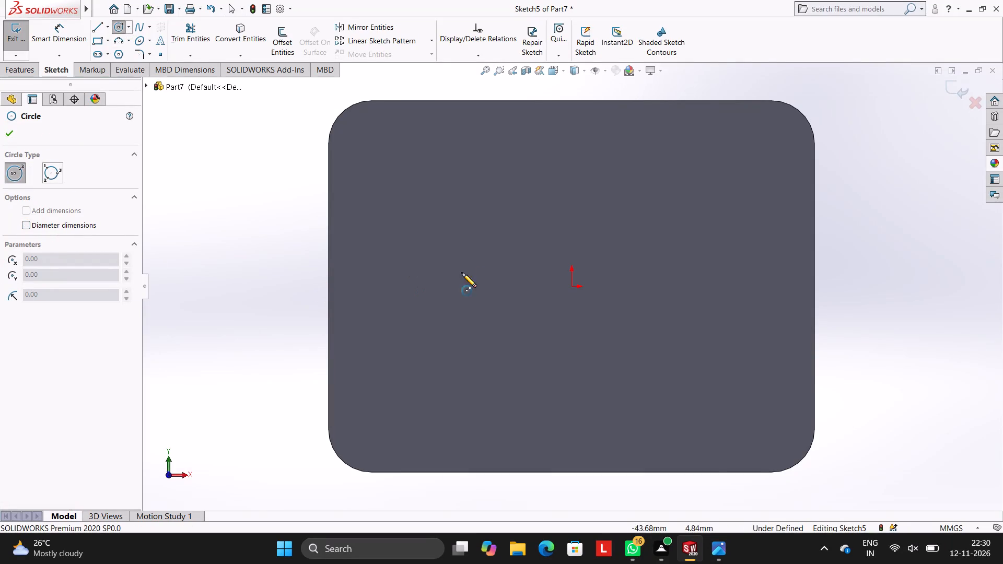
{"action": "left_click", "coordinate": [572, 288]}
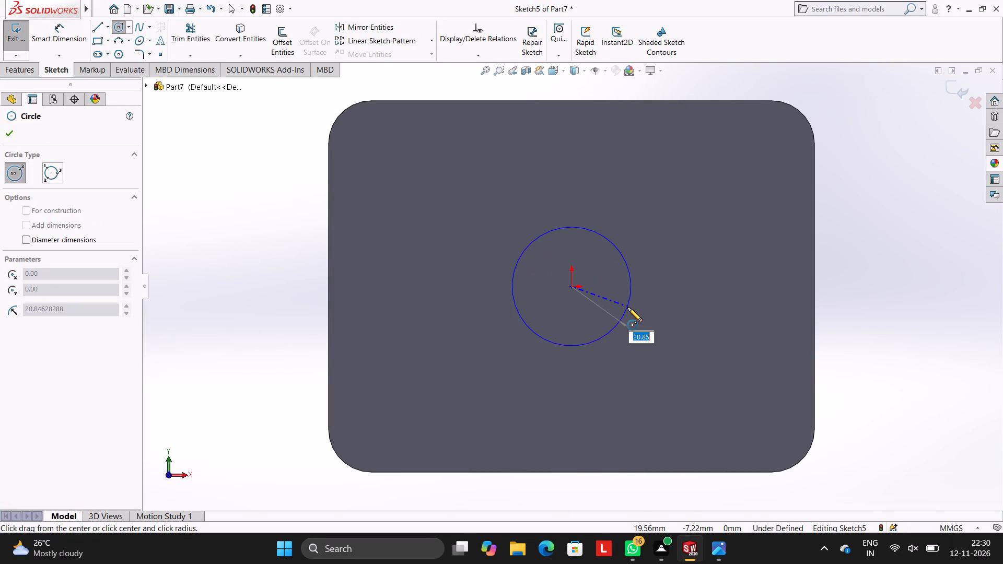
{"action": "type", "text": "28"}
{"action": "key", "text": "Return"}
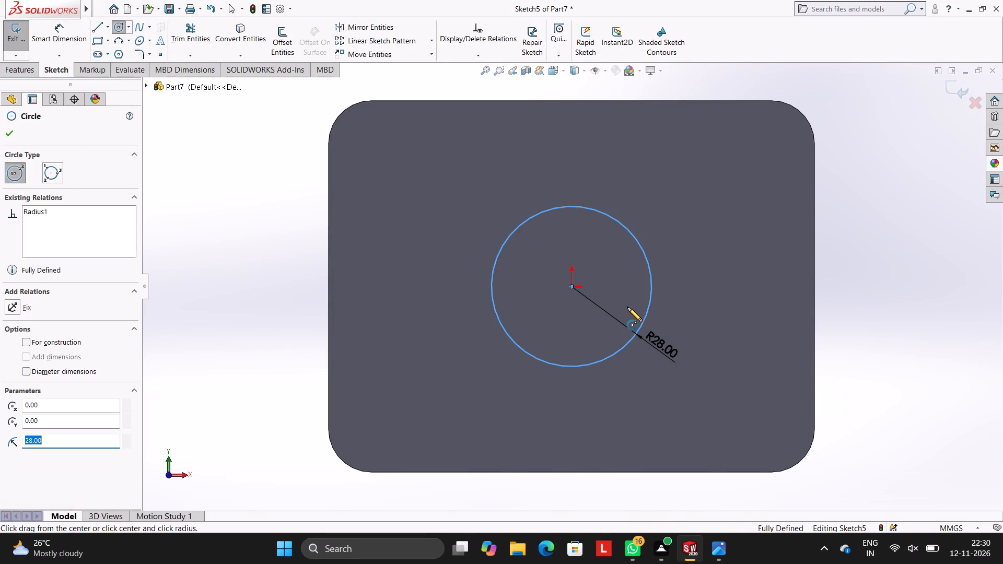
{"action": "key", "text": "Escape"}
{"action": "key", "text": "Escape"}
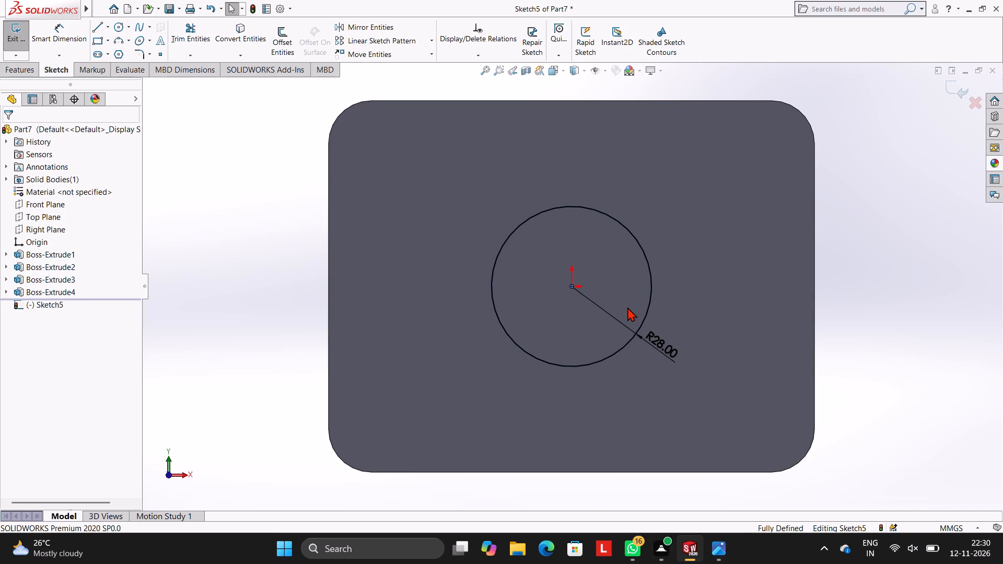
Cut the 28 mm radius circle into the flange with a blind depth of 15 mm.
{"action": "left_click", "coordinate": [30, 67]}
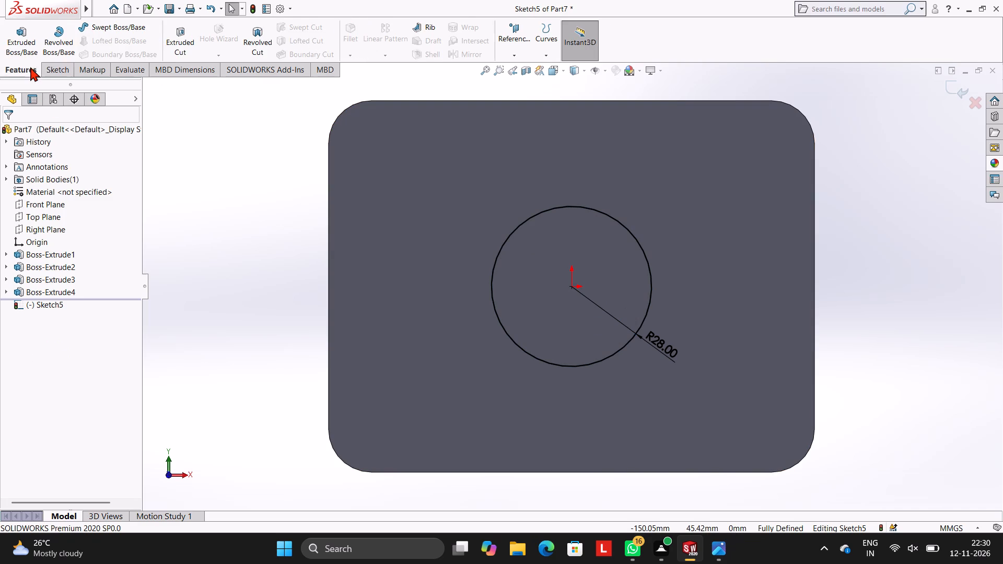
{"action": "left_click", "coordinate": [180, 42]}
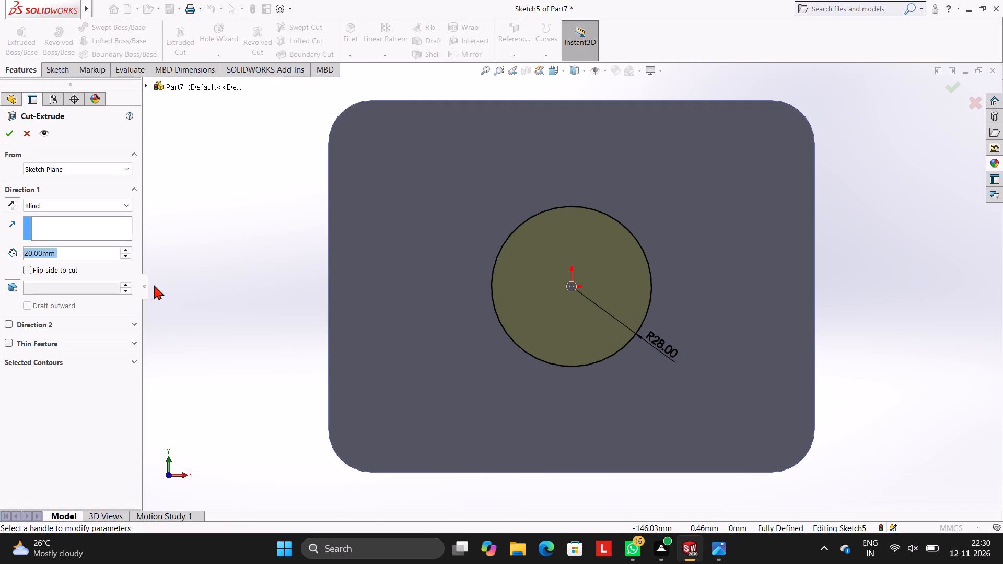
{"action": "type", "text": "15"}
{"action": "key", "text": "Return"}
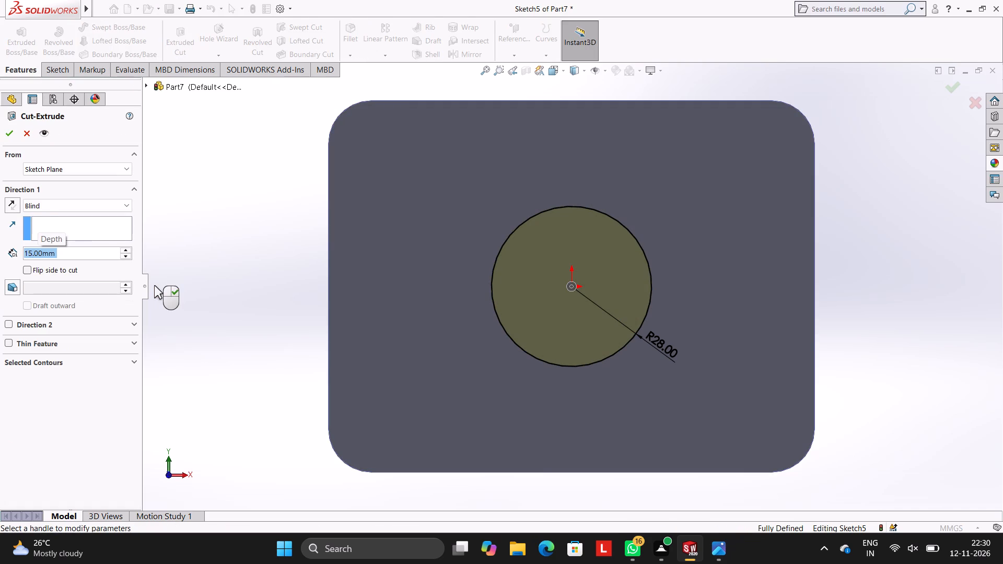
{"action": "left_click", "coordinate": [13, 134]}
{"action": "left_click", "coordinate": [243, 192]}
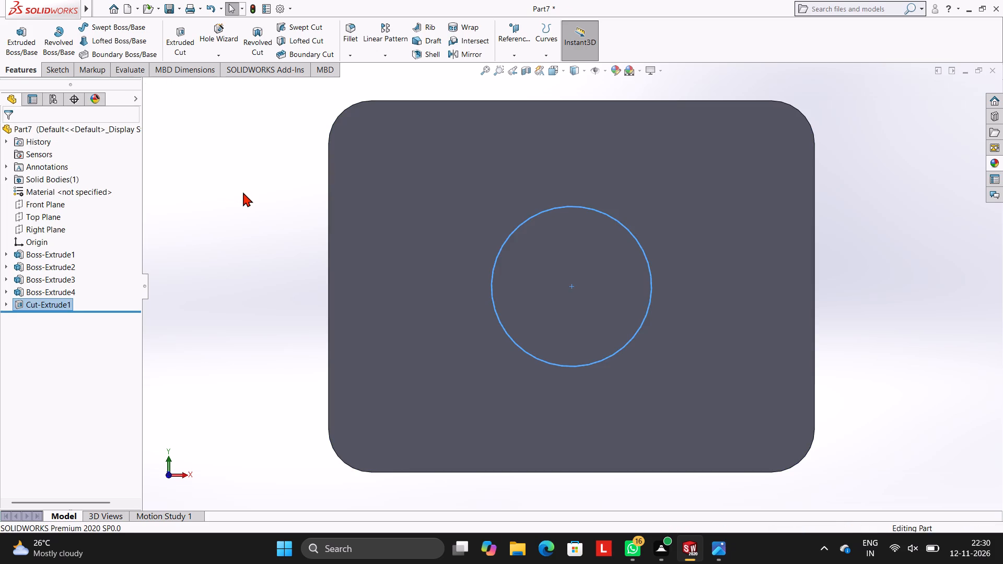
Start a sketch on the floor of the 28 mm radius recess, viewed straight on.
{"action": "middle_click", "coordinate": [740, 318]}
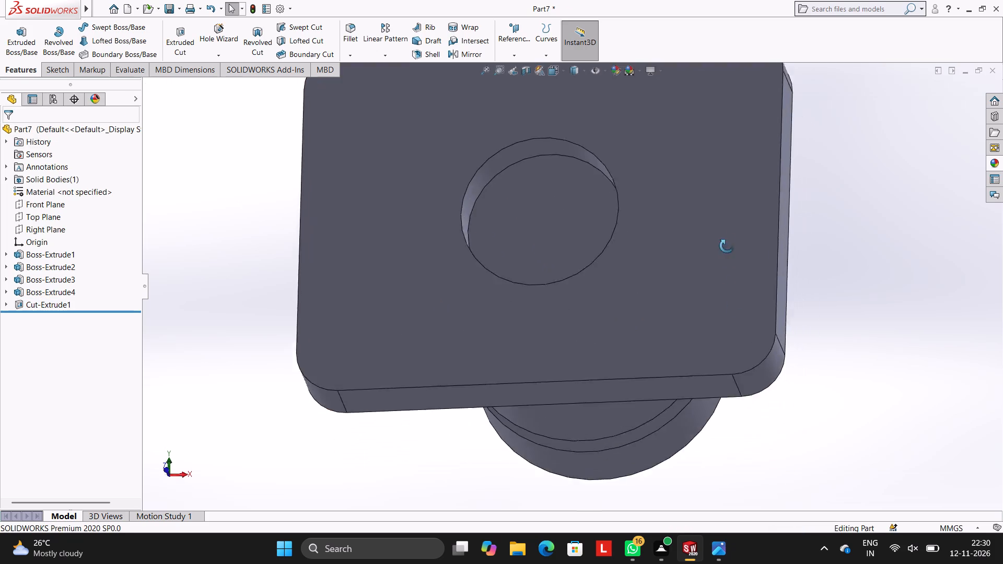
{"action": "left_click", "coordinate": [582, 276]}
{"action": "left_click", "coordinate": [626, 248]}
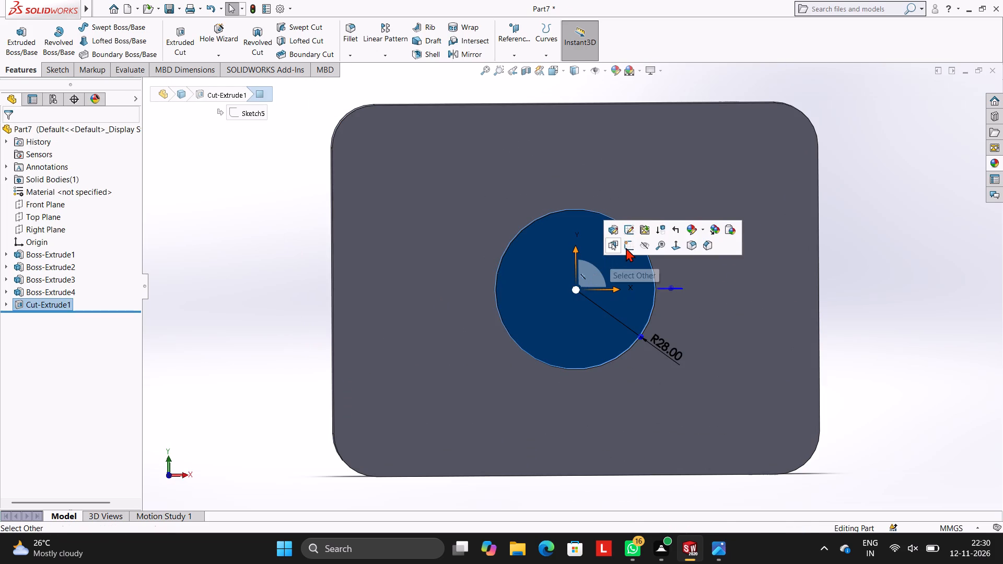
{"action": "key", "text": "ctrl+8"}
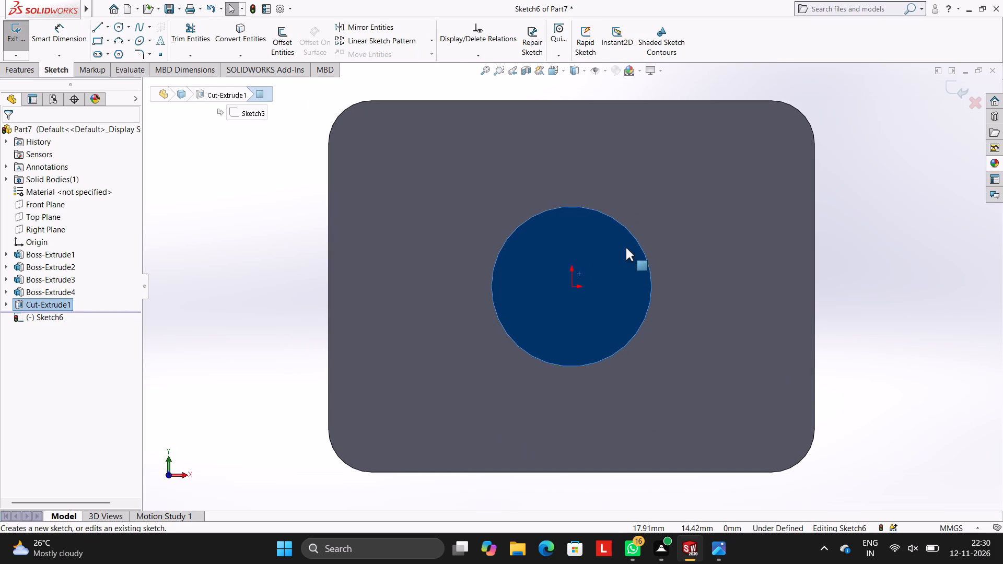
Draw a circle centred on the origin with diameter dimensioning enabled and a diameter of 40 mm.
{"action": "left_click", "coordinate": [114, 24]}
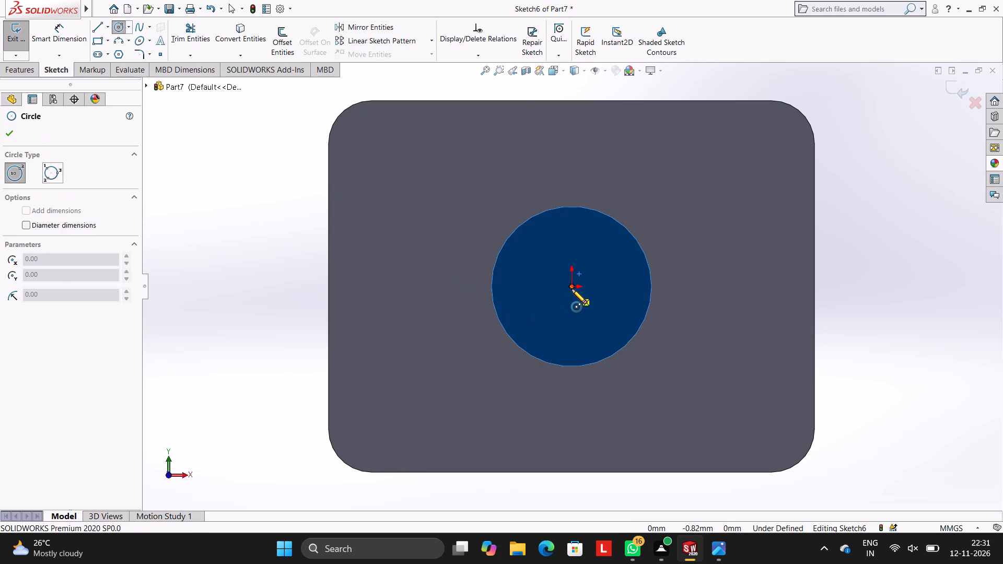
{"action": "left_click", "coordinate": [38, 222]}
{"action": "left_click", "coordinate": [571, 287]}
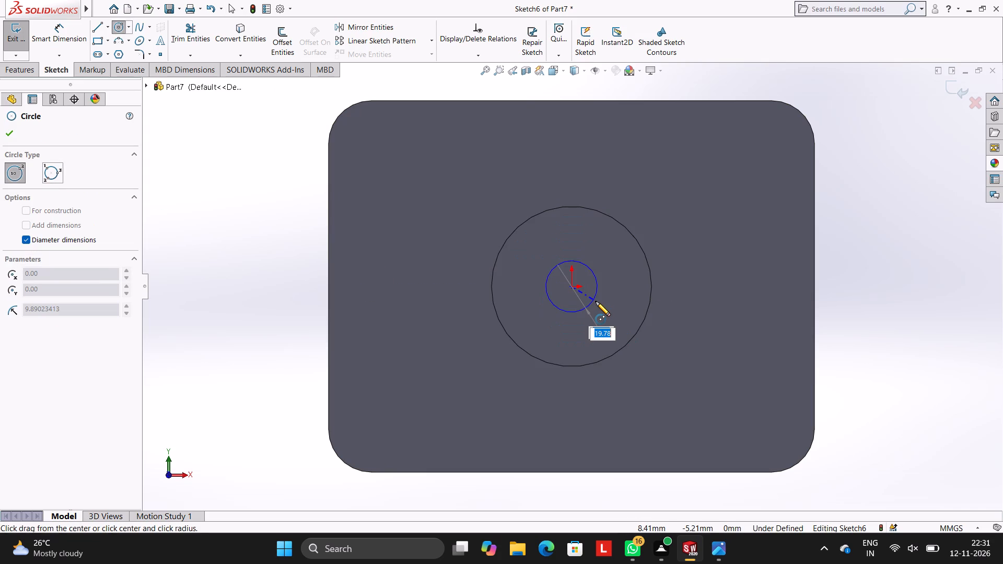
{"action": "type", "text": "40"}
{"action": "key", "text": "Return"}
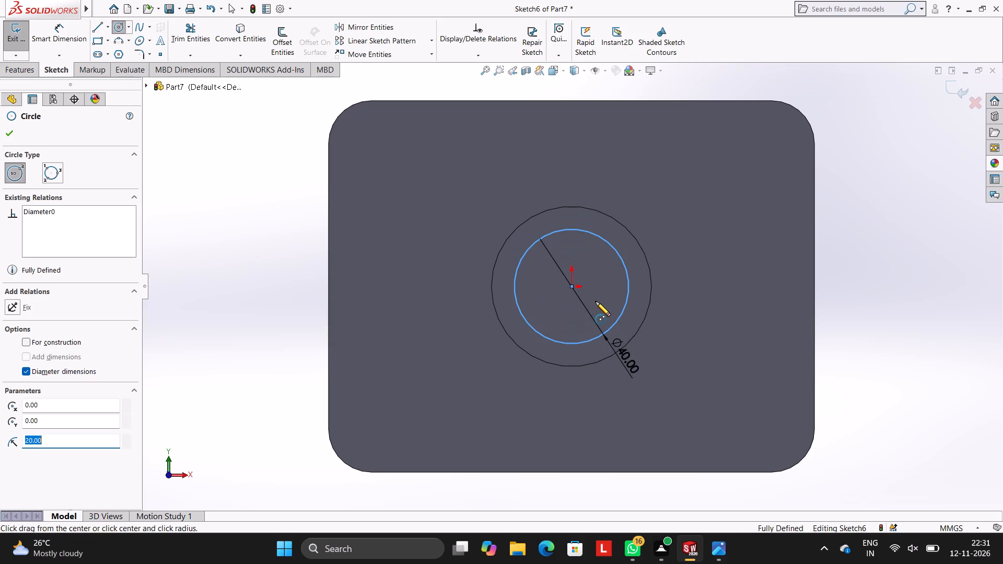
{"action": "key", "text": "Escape"}
{"action": "key", "text": "Escape"}
{"action": "key", "text": "Escape"}
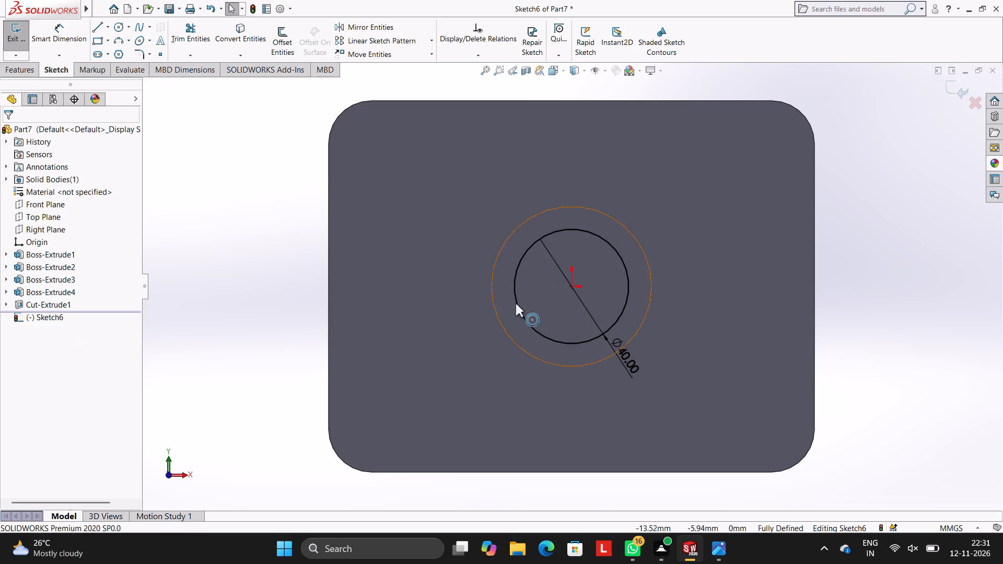
Cut the 40 mm circle from the recess floor into the part with a blind depth of 150 mm.
{"action": "left_click", "coordinate": [17, 68]}
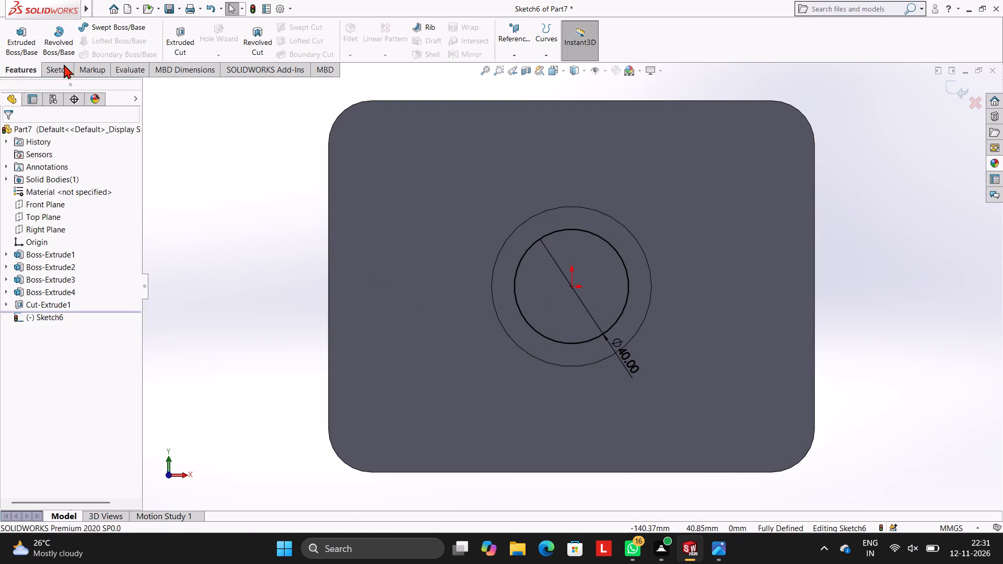
{"action": "left_click", "coordinate": [185, 43]}
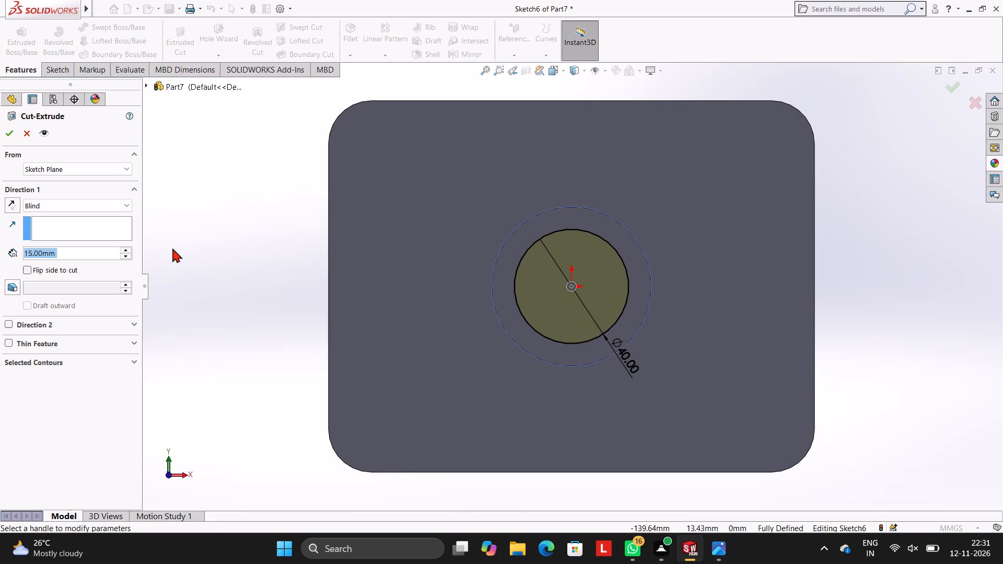
{"action": "type", "text": "150"}
{"action": "key", "text": "Return"}
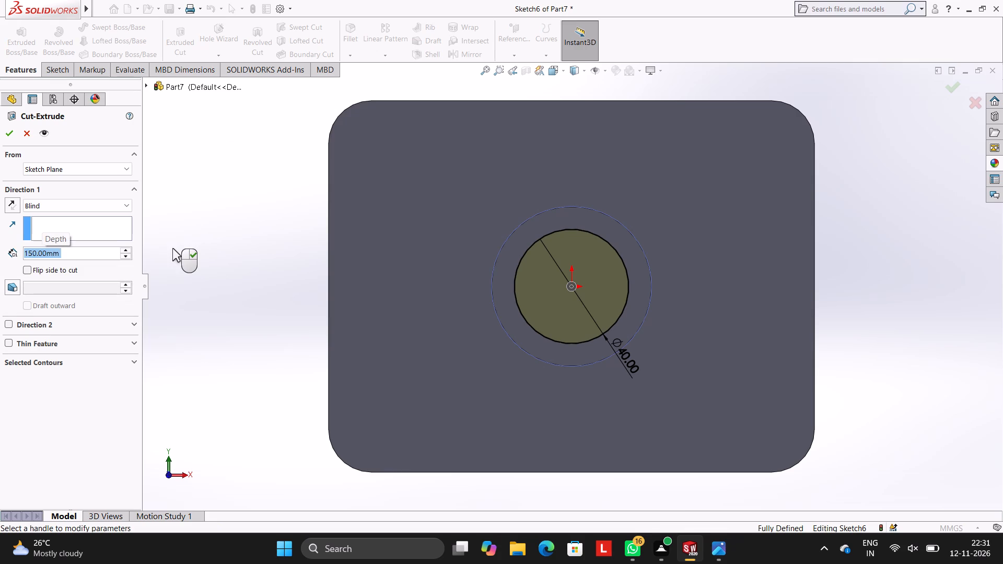
{"action": "left_click", "coordinate": [11, 136]}
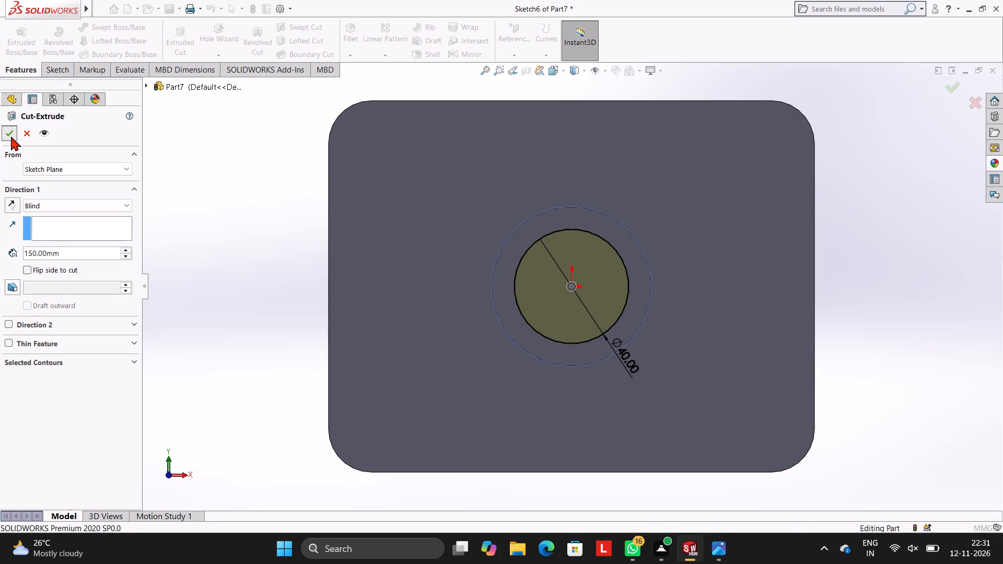
{"action": "left_click", "coordinate": [186, 197]}
Start a sketch on the outer face of the rounded rectangular flange, viewed straight on.
{"action": "scroll", "coordinate": [771, 262], "scroll_direction": "down", "scroll_amount": 1}
{"action": "scroll", "coordinate": [752, 261], "scroll_direction": "up", "scroll_amount": 2}
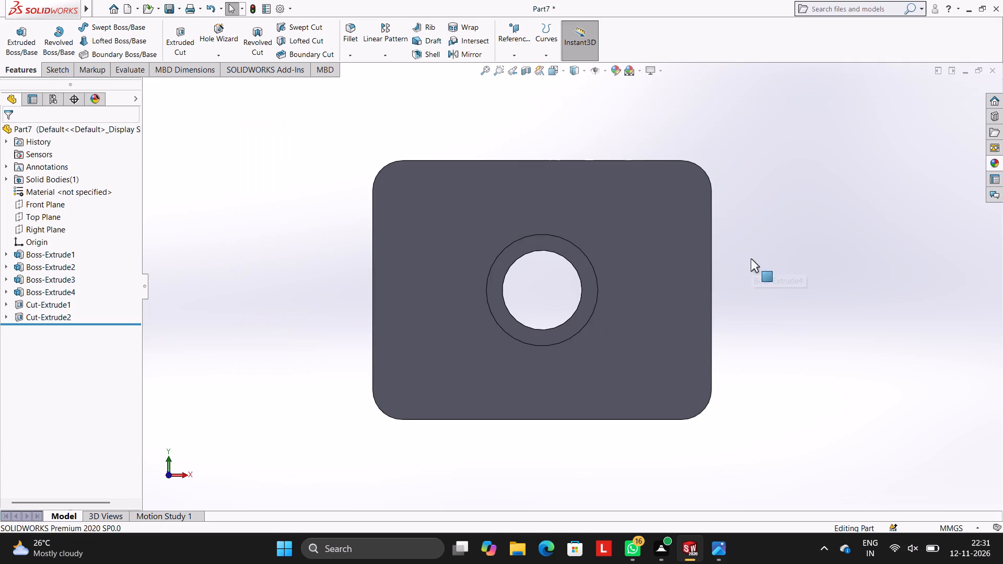
{"action": "scroll", "coordinate": [751, 258], "scroll_direction": "up", "scroll_amount": 3}
{"action": "middle_click_drag", "start_coordinate": [718, 284], "coordinate": [685, 162]}
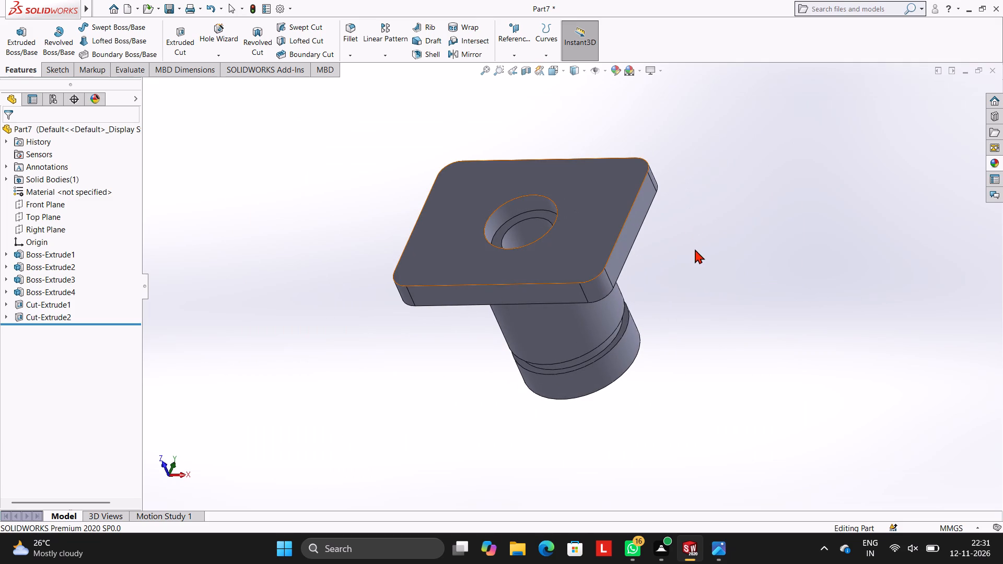
{"action": "middle_click_drag", "start_coordinate": [608, 222], "coordinate": [609, 165]}
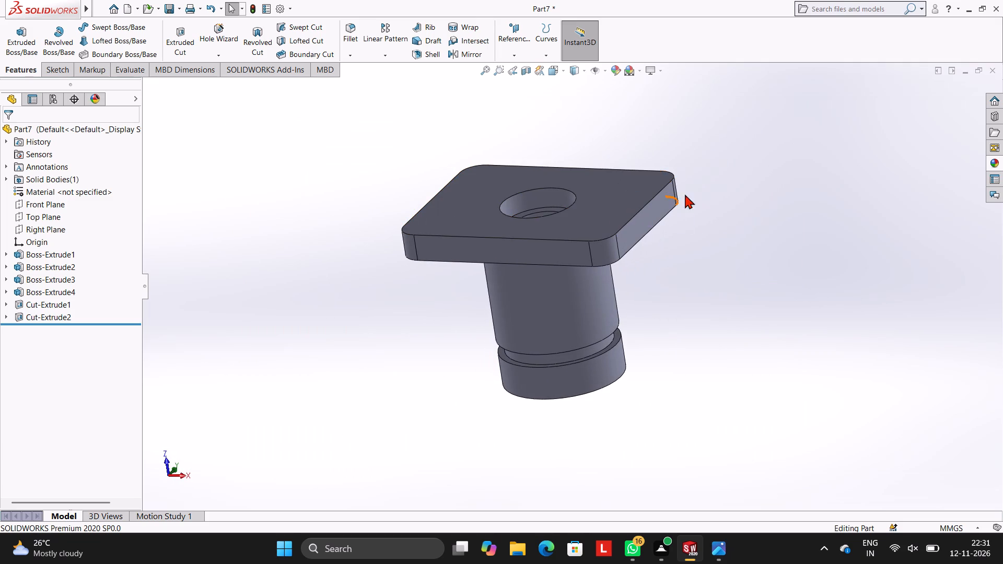
{"action": "middle_click_drag", "start_coordinate": [689, 186], "coordinate": [707, 284]}
{"action": "left_click", "coordinate": [592, 204]}
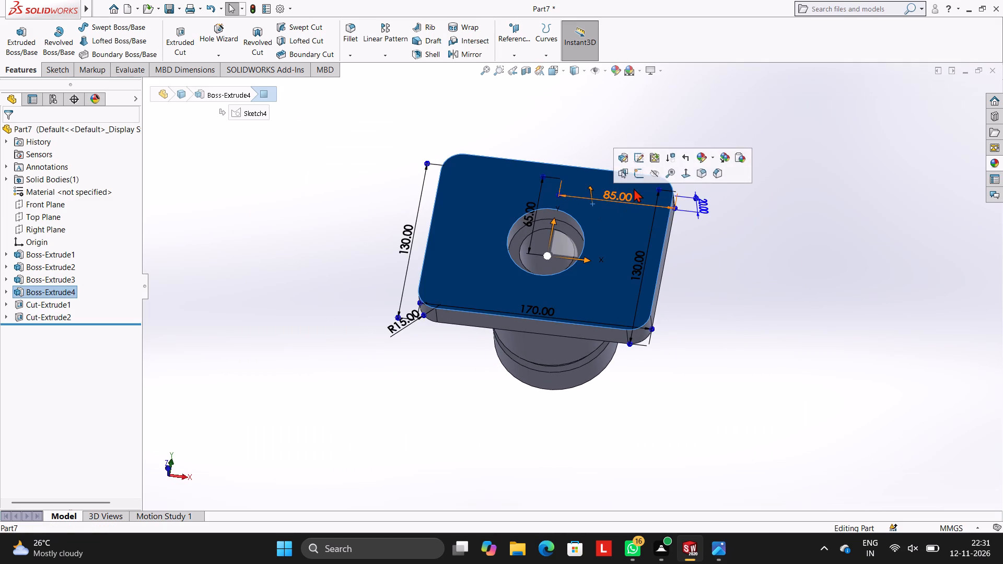
{"action": "left_click", "coordinate": [641, 175]}
{"action": "key", "text": "ctrl+8"}
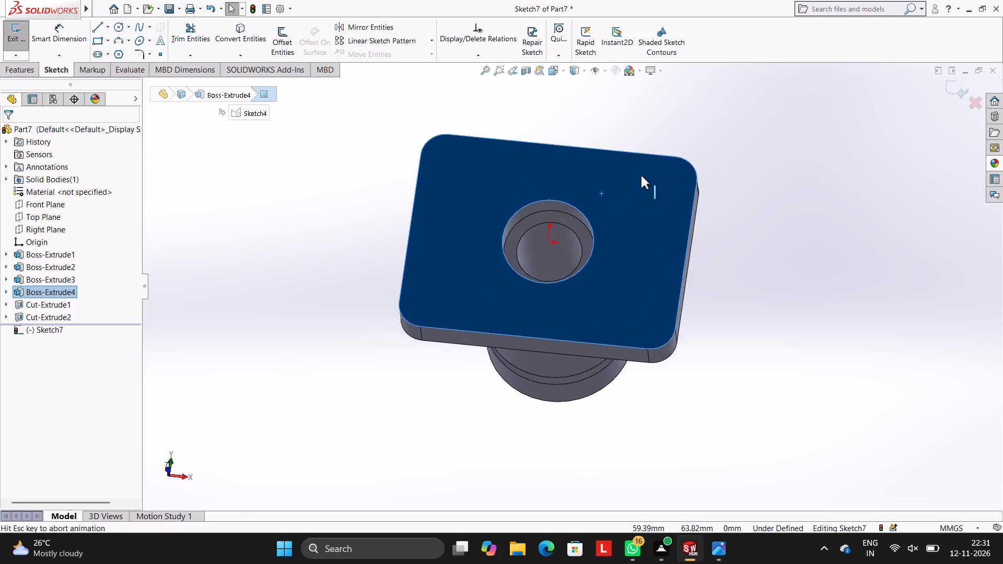
{"action": "scroll", "coordinate": [592, 232], "scroll_direction": "up", "scroll_amount": 3}
{"action": "scroll", "coordinate": [592, 232], "scroll_direction": "down", "scroll_amount": 2}
{"action": "scroll", "coordinate": [590, 250], "scroll_direction": "up", "scroll_amount": 2}
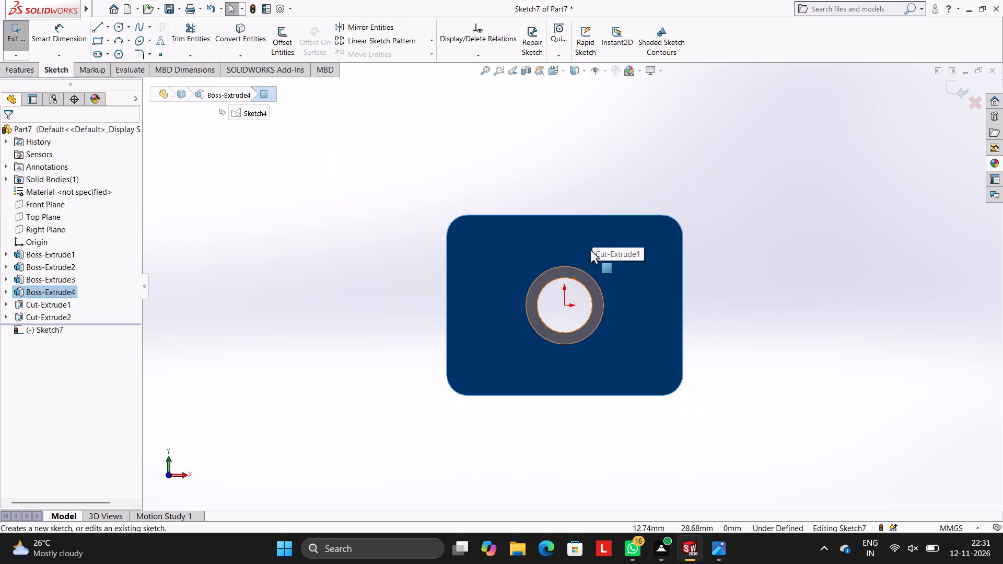
{"action": "scroll", "coordinate": [590, 250], "scroll_direction": "up", "scroll_amount": 3}
{"action": "scroll", "coordinate": [565, 357], "scroll_direction": "down", "scroll_amount": 3}
{"action": "key", "text": "Escape"}
{"action": "scroll", "coordinate": [609, 227], "scroll_direction": "up", "scroll_amount": 1}
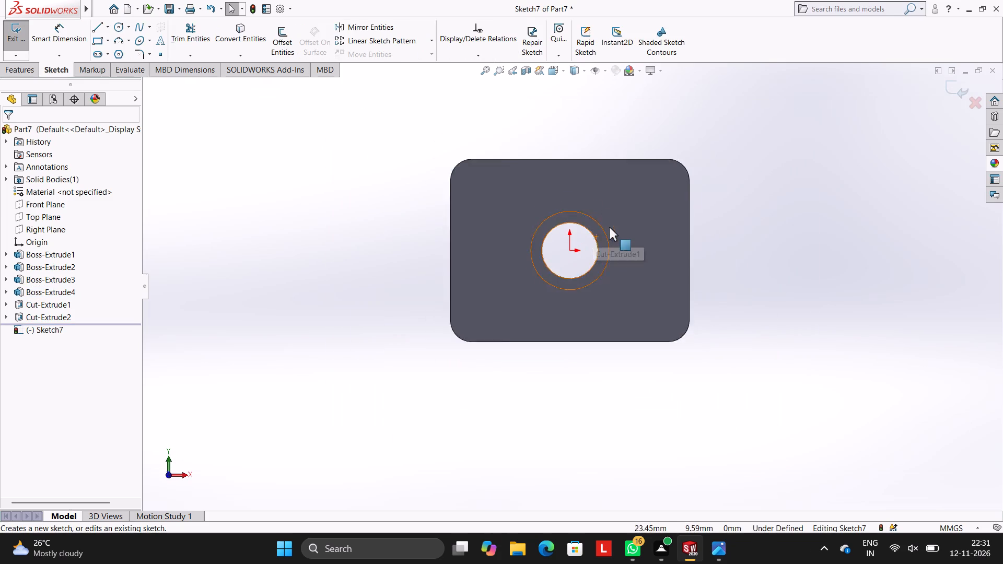
{"action": "scroll", "coordinate": [609, 227], "scroll_direction": "up", "scroll_amount": 1}
{"action": "scroll", "coordinate": [609, 227], "scroll_direction": "down", "scroll_amount": 3}
{"action": "scroll", "coordinate": [556, 301], "scroll_direction": "down", "scroll_amount": 2}
{"action": "scroll", "coordinate": [554, 301], "scroll_direction": "up", "scroll_amount": 1}
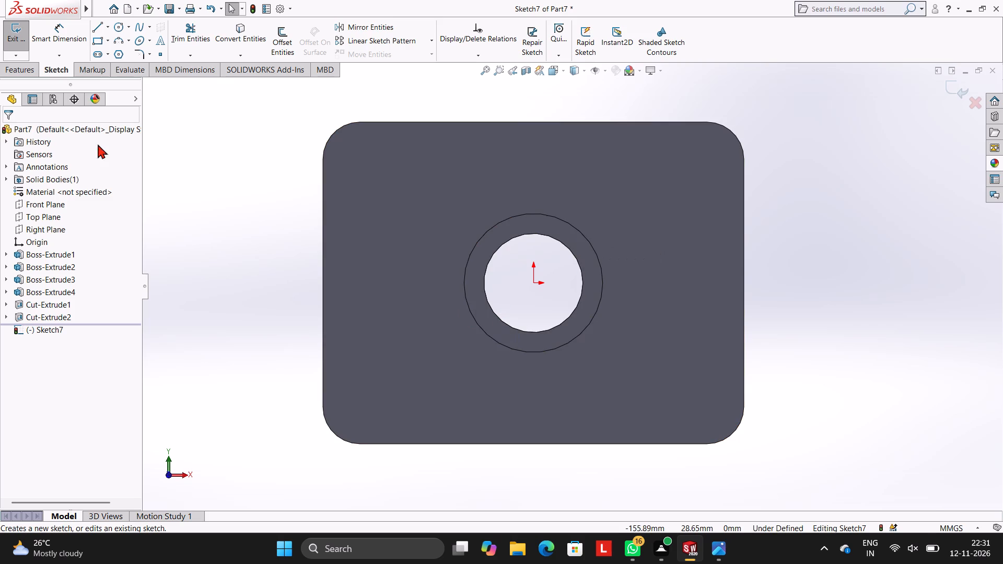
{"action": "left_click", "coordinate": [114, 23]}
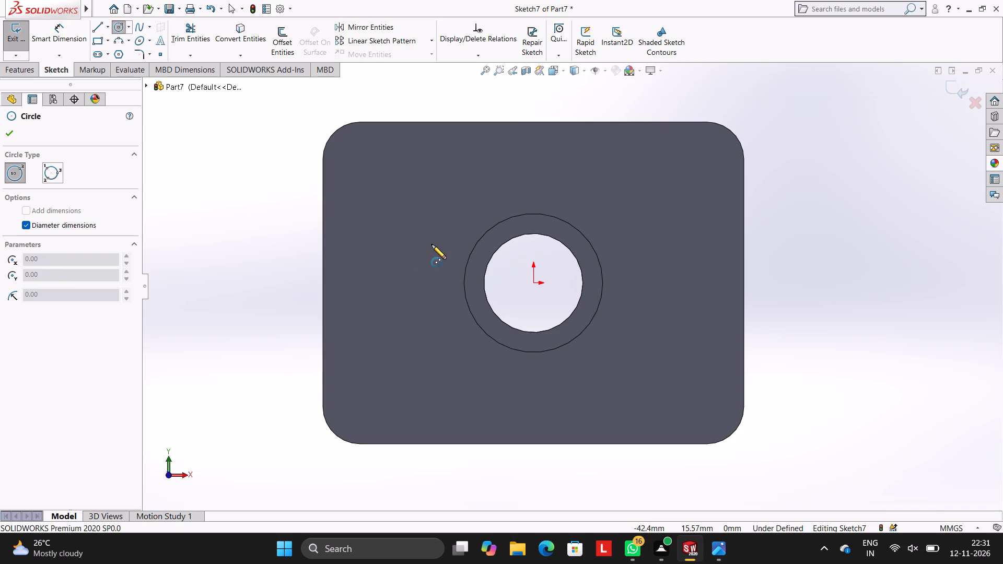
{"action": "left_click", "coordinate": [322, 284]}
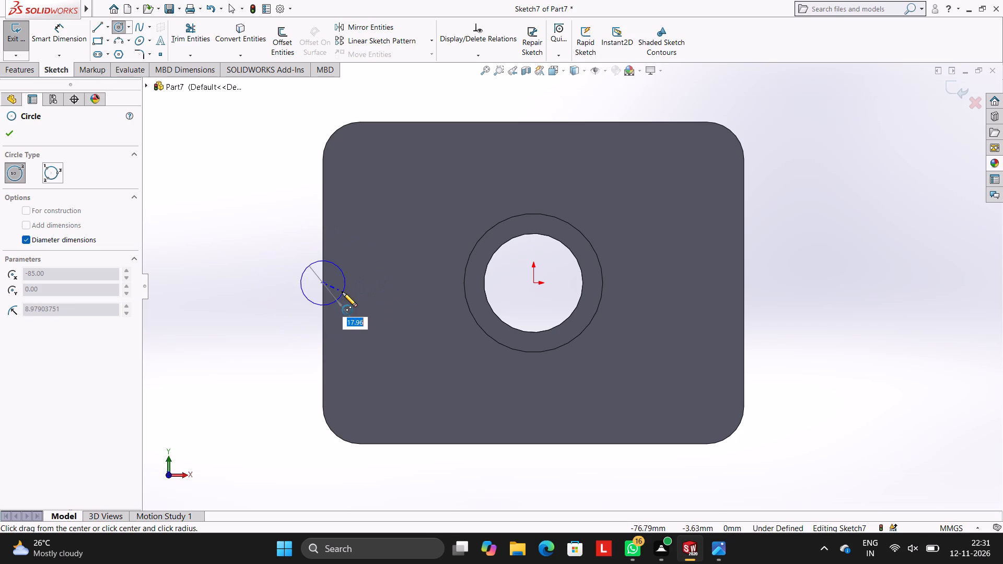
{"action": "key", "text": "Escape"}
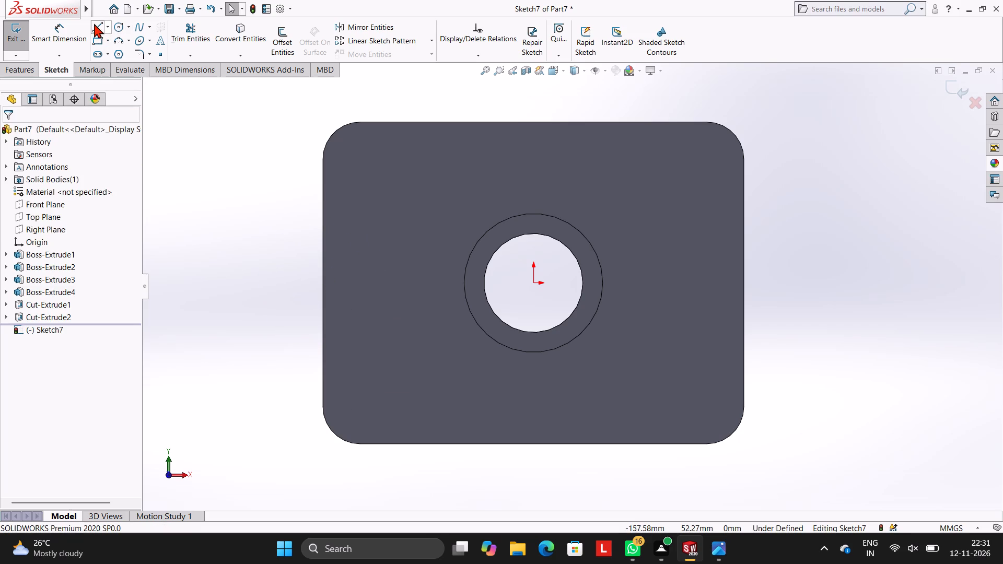
Draw a 30 mm horizontal line inward from the midpoint of the flange's left edge.
{"action": "left_click", "coordinate": [94, 23]}
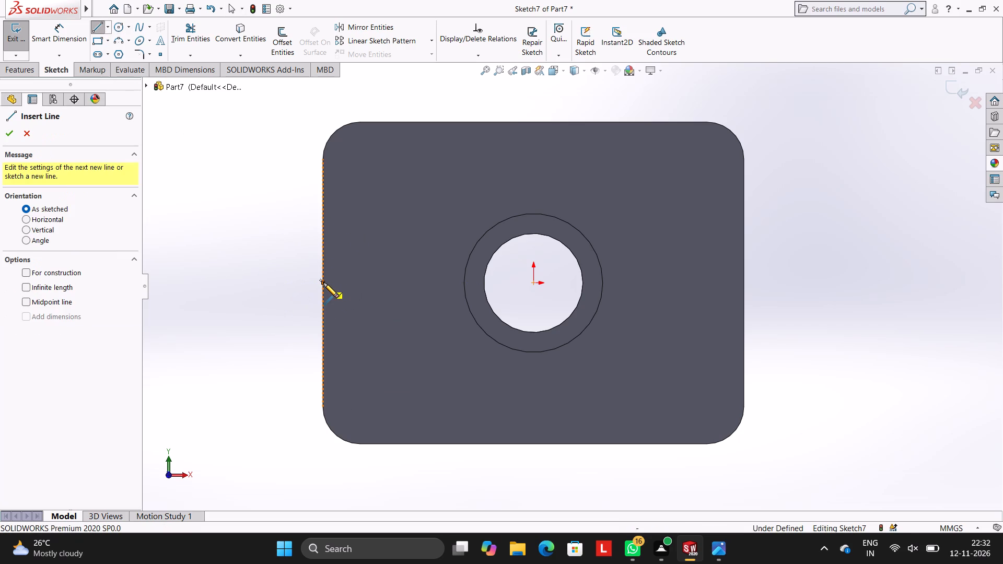
{"action": "left_click", "coordinate": [323, 283]}
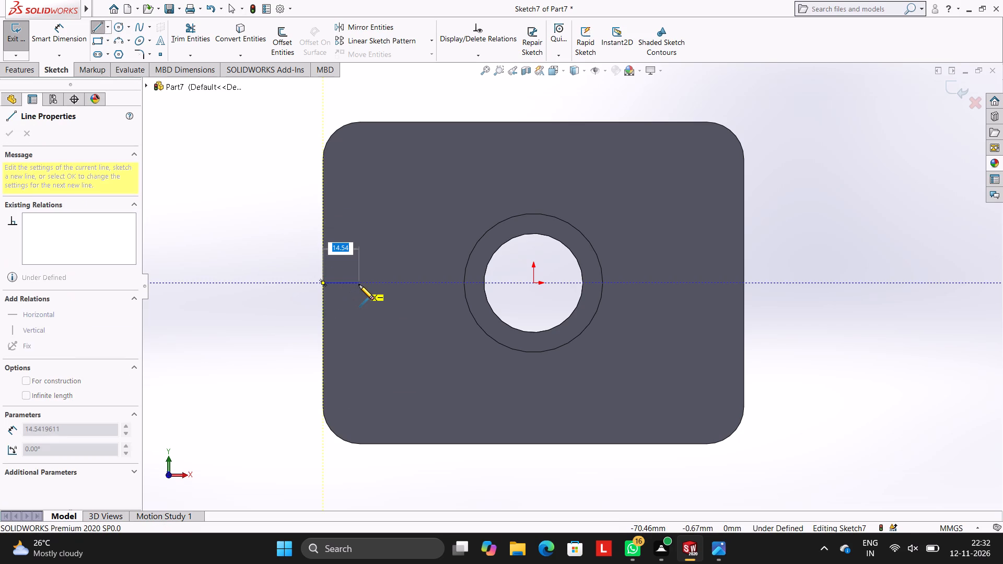
{"action": "type", "text": "30"}
{"action": "key", "text": "Return"}
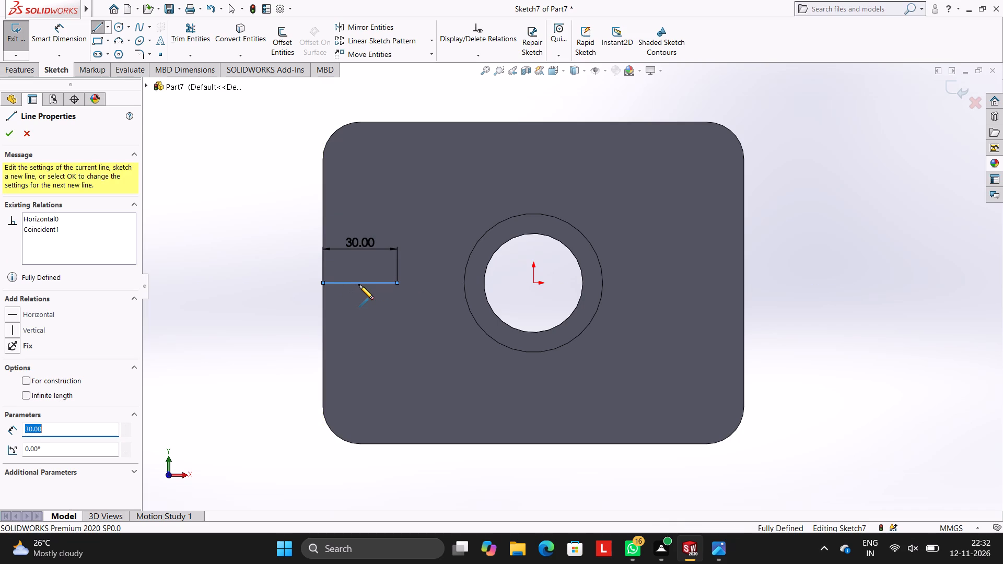
{"action": "key", "text": "Escape"}
{"action": "key", "text": "Escape"}
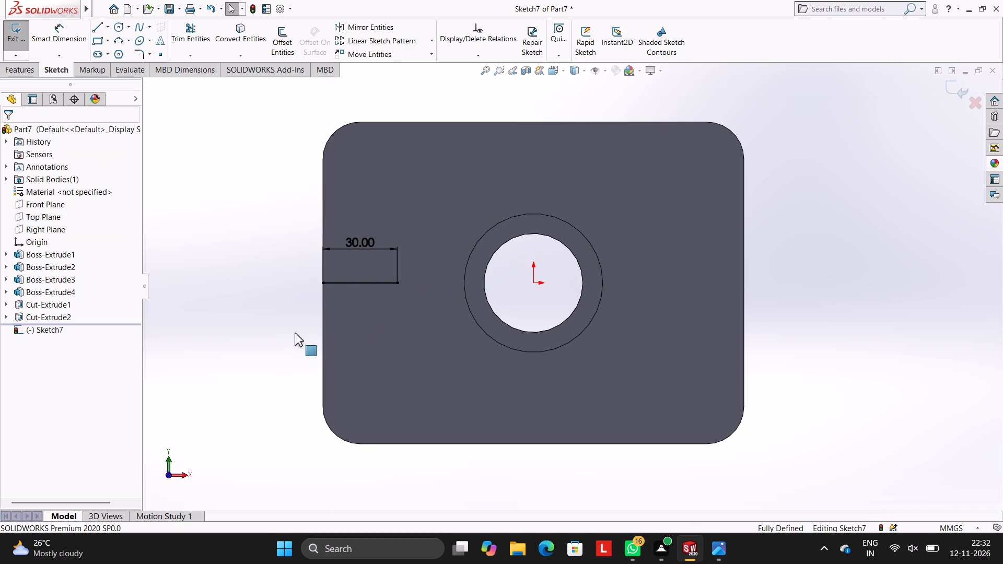
Draw a 30 mm horizontal line inward from the midpoint of the flange's right edge.
{"action": "left_click", "coordinate": [97, 26]}
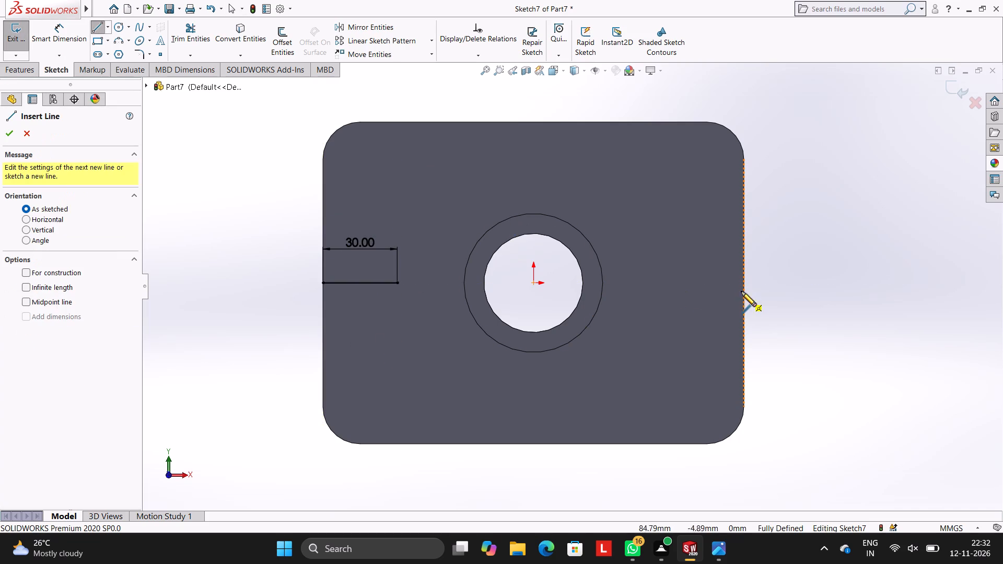
{"action": "left_click", "coordinate": [744, 283]}
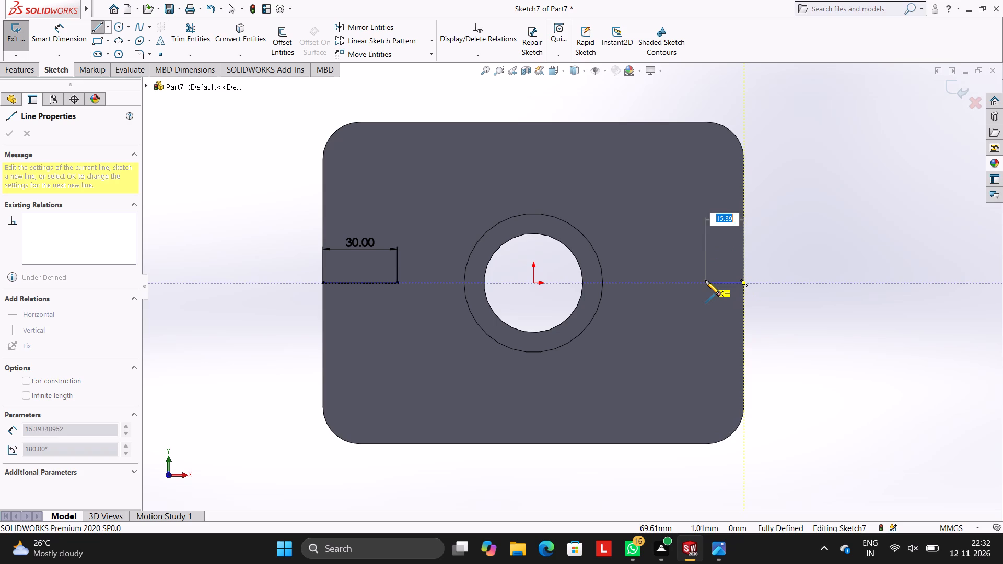
{"action": "type", "text": "30"}
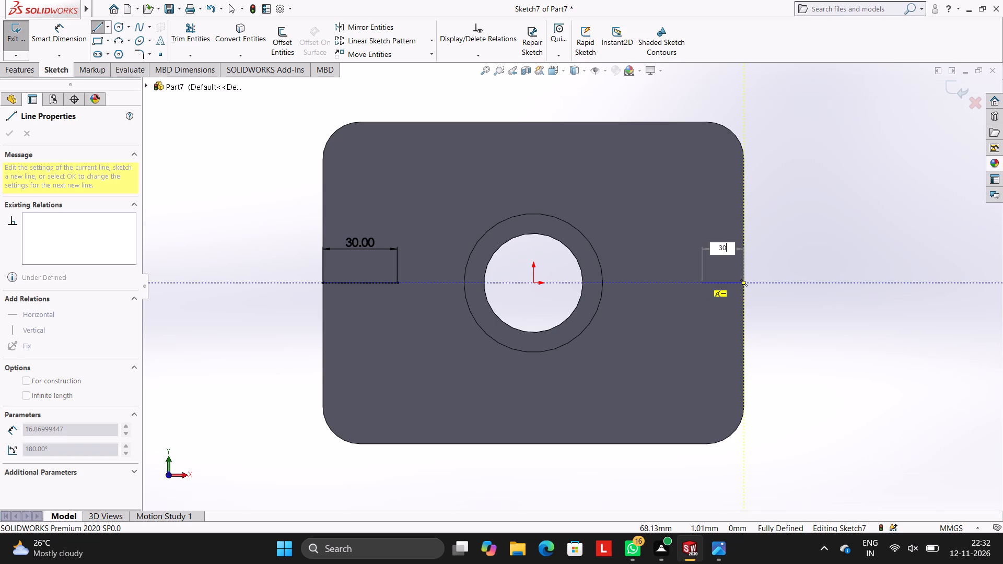
{"action": "key", "text": "Return"}
{"action": "key", "text": "Escape"}
{"action": "key", "text": "Escape"}
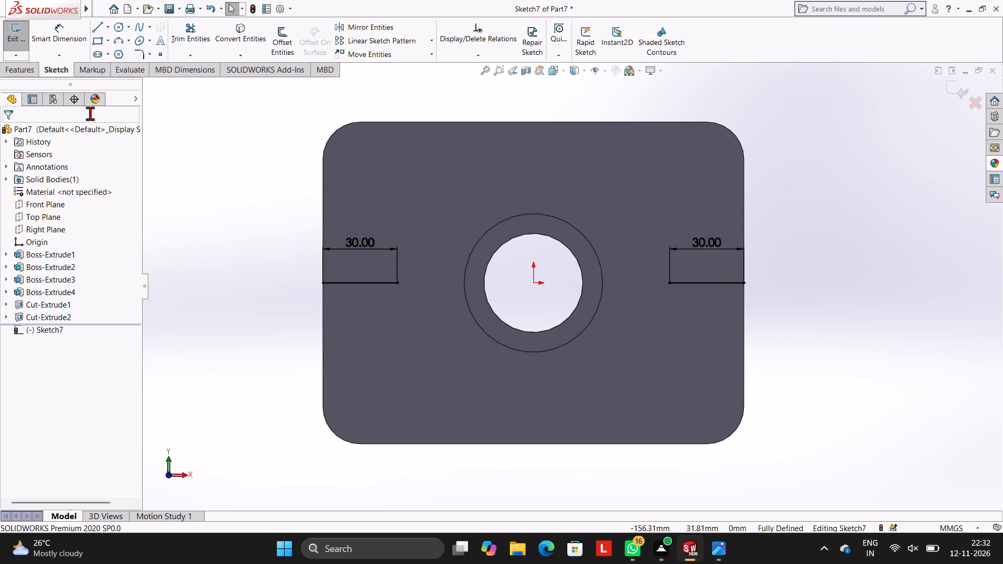
Draw a 30 mm vertical line down from the flange's upper edge, aligned with the inner end of the left horizontal line.
{"action": "left_click", "coordinate": [98, 28]}
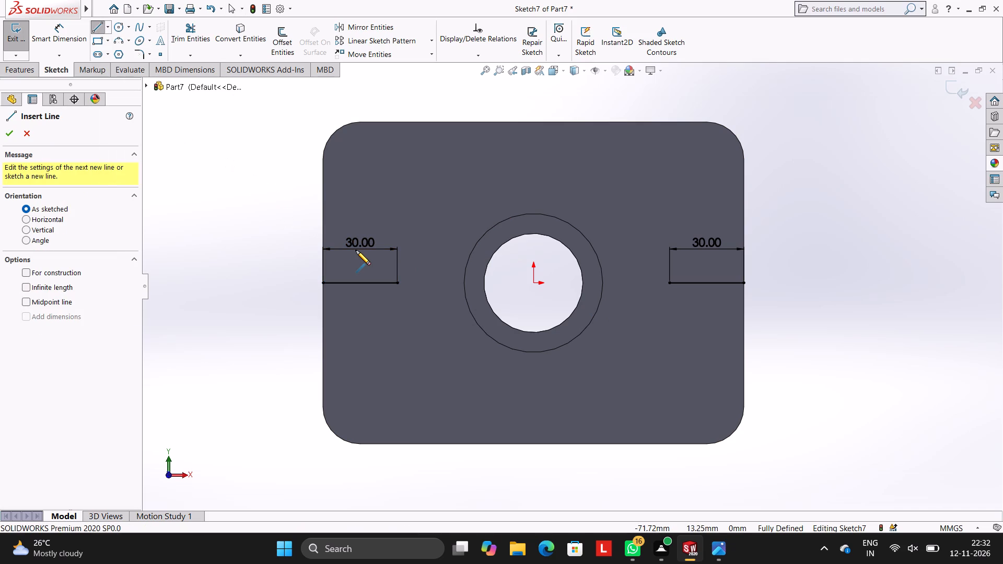
{"action": "left_click", "coordinate": [397, 122]}
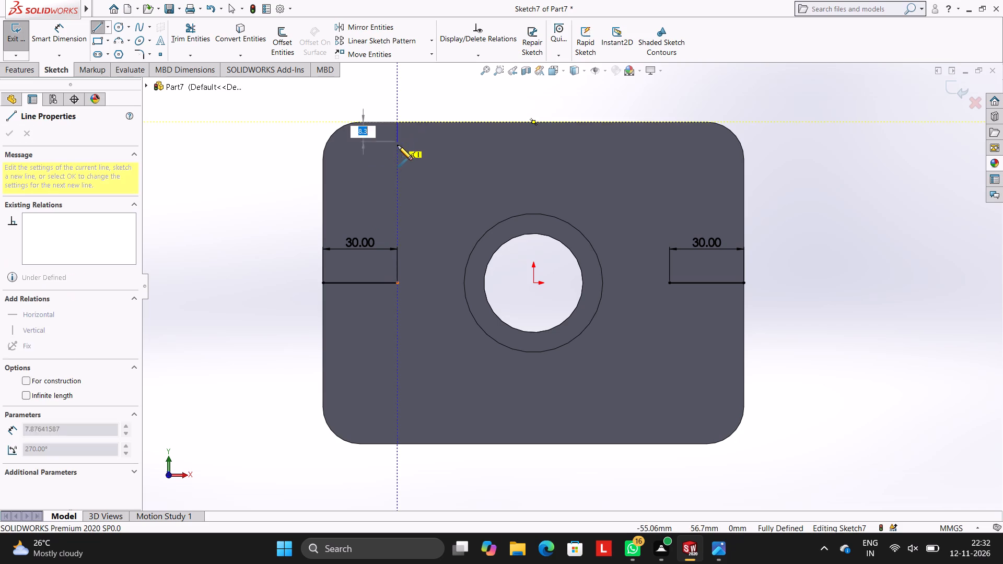
{"action": "type", "text": "30"}
{"action": "key", "text": "Return"}
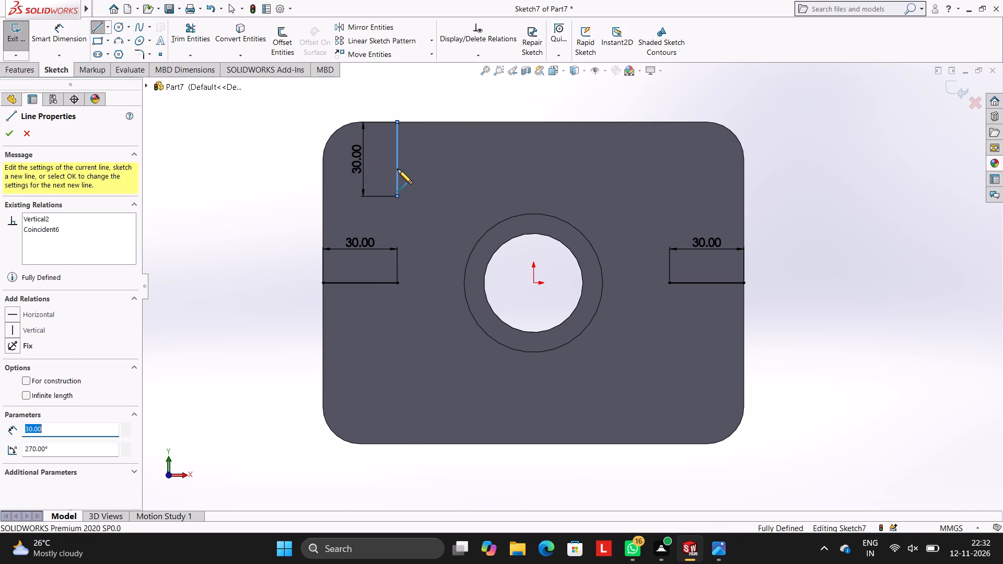
Draw a 30 mm vertical line down from the flange's upper edge, aligned with the inner end of the right horizontal line.
{"action": "key", "text": "Escape"}
{"action": "key", "text": "Escape"}
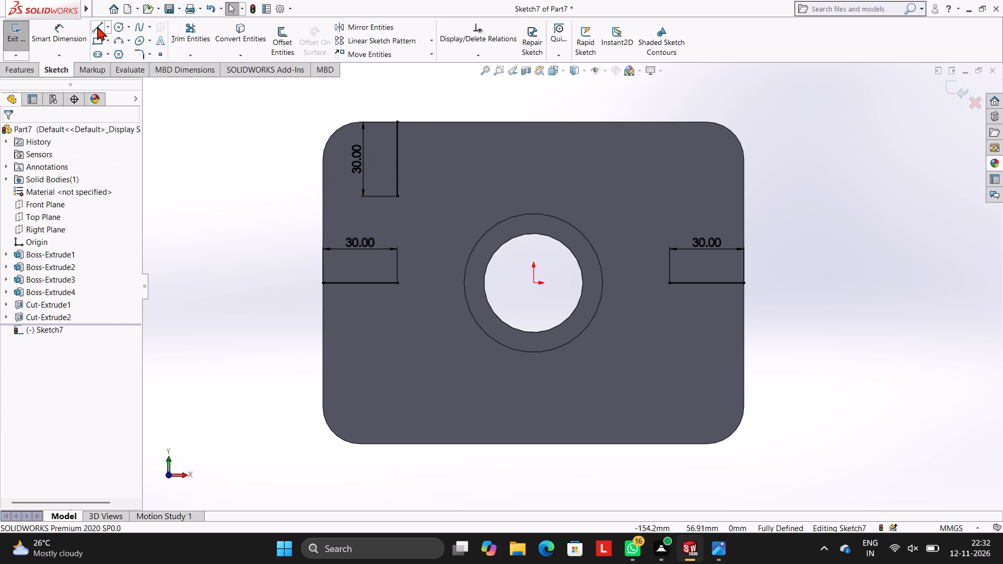
{"action": "left_click", "coordinate": [97, 26]}
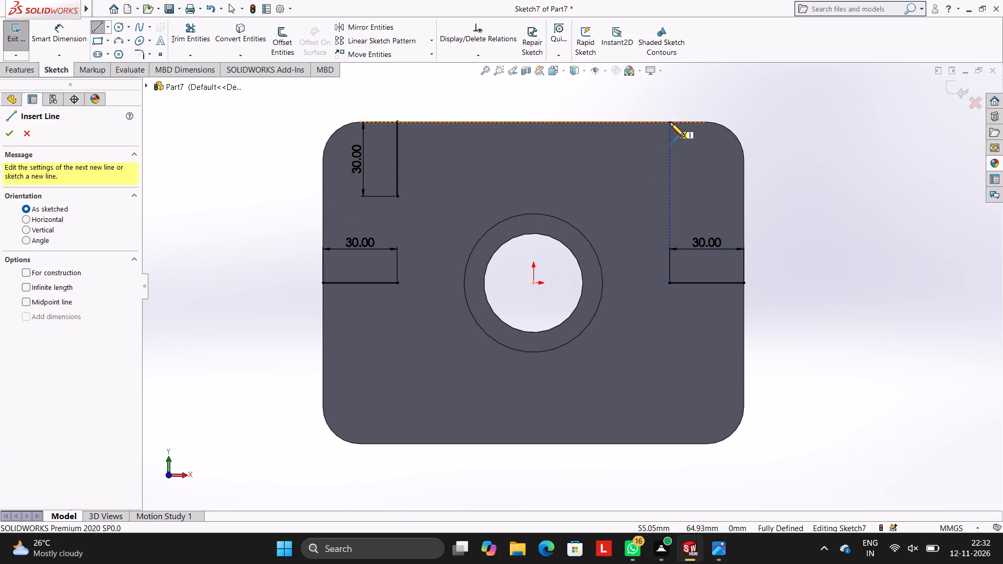
{"action": "left_click", "coordinate": [670, 122]}
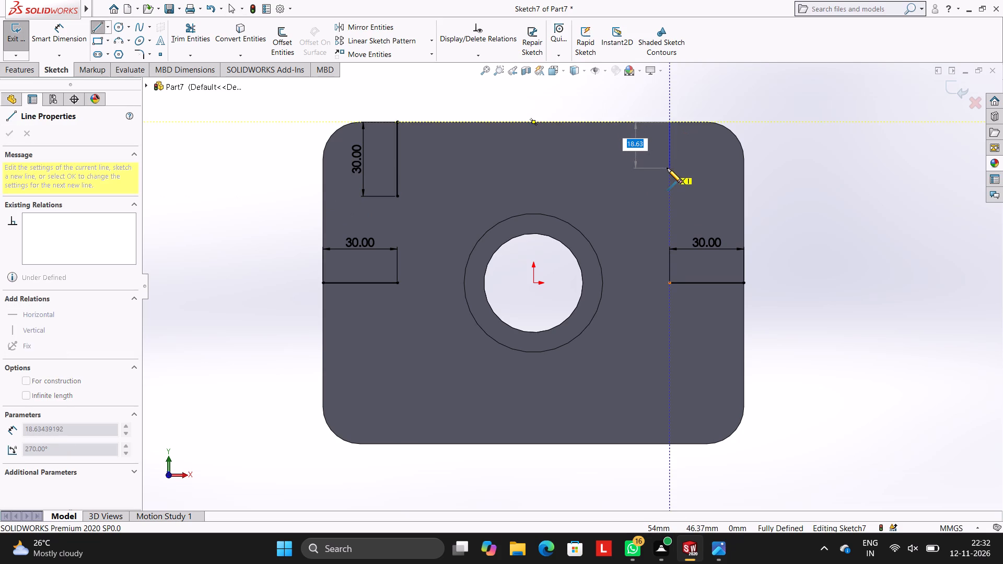
{"action": "type", "text": "30"}
{"action": "key", "text": "Return"}
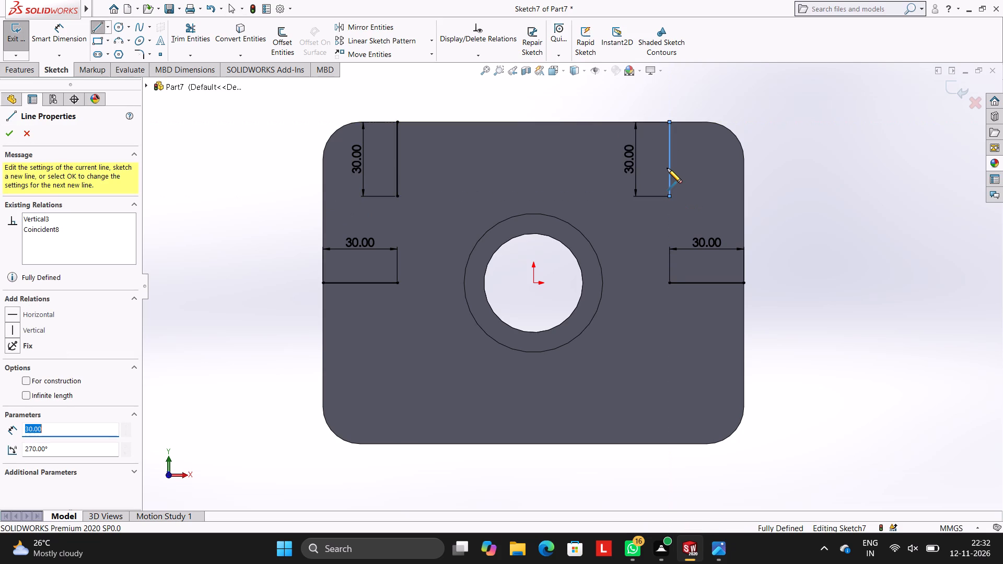
{"action": "key", "text": "Escape"}
{"action": "key", "text": "Escape"}
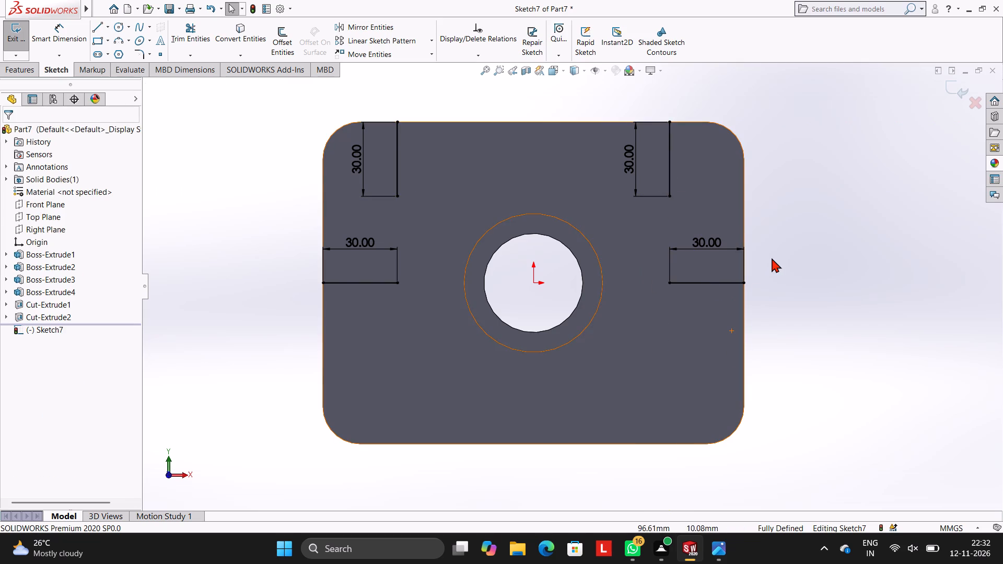
Draw a 30 mm vertical line up from the flange's lower edge, aligned with the inner end of the left horizontal line.
{"action": "left_click", "coordinate": [99, 28]}
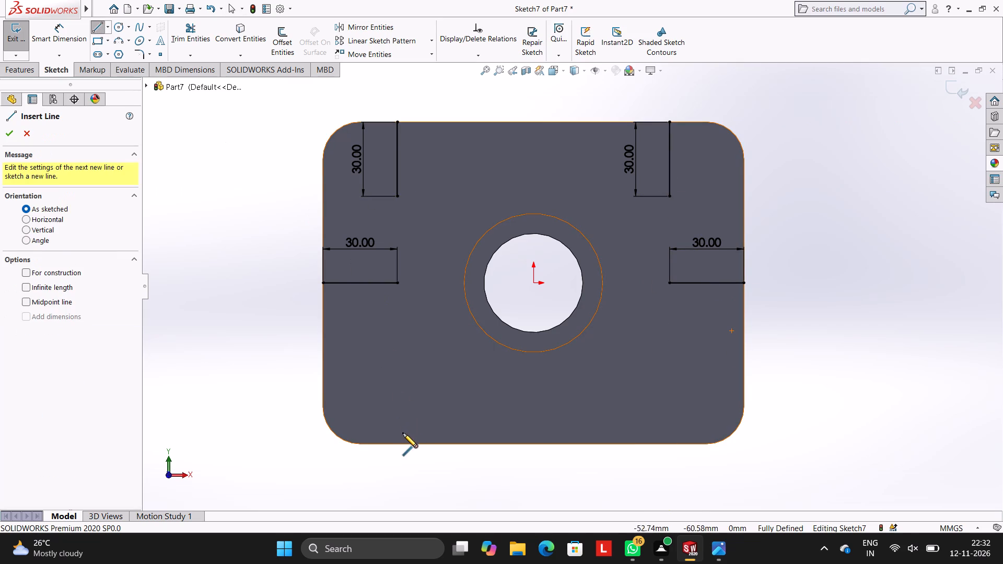
{"action": "left_click", "coordinate": [398, 443]}
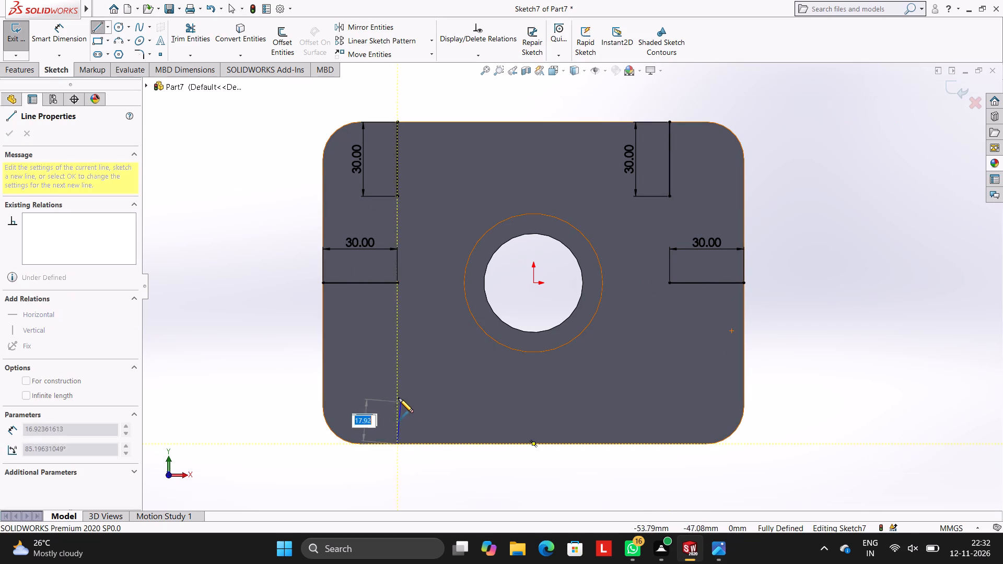
{"action": "type", "text": "30"}
{"action": "key", "text": "Return"}
{"action": "key", "text": "Escape"}
{"action": "key", "text": "Escape"}
{"action": "key", "text": "Escape"}
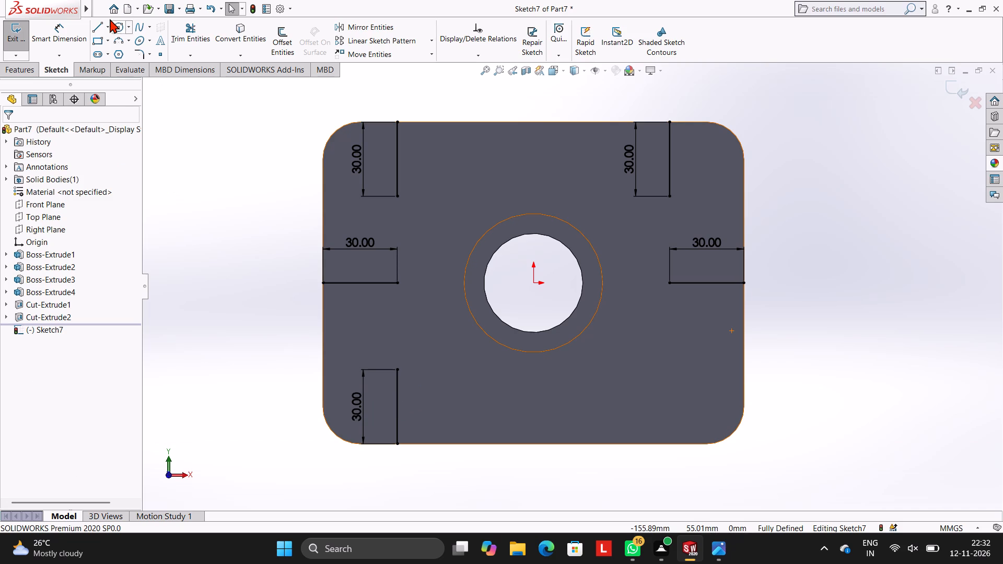
Draw a 30 mm vertical line up from the flange's lower edge, aligned with the inner end of the right horizontal line.
{"action": "left_click", "coordinate": [95, 24]}
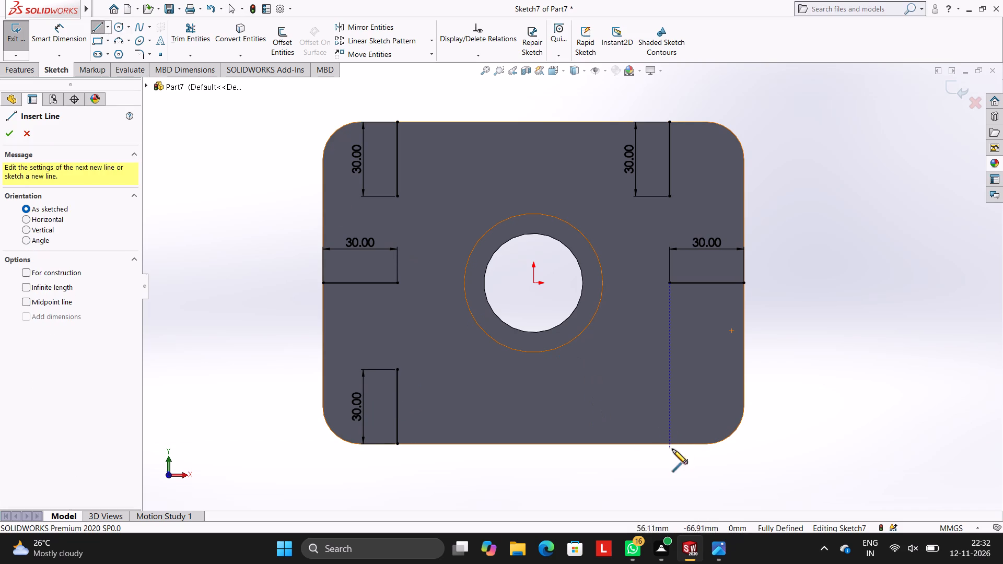
{"action": "left_click", "coordinate": [669, 443]}
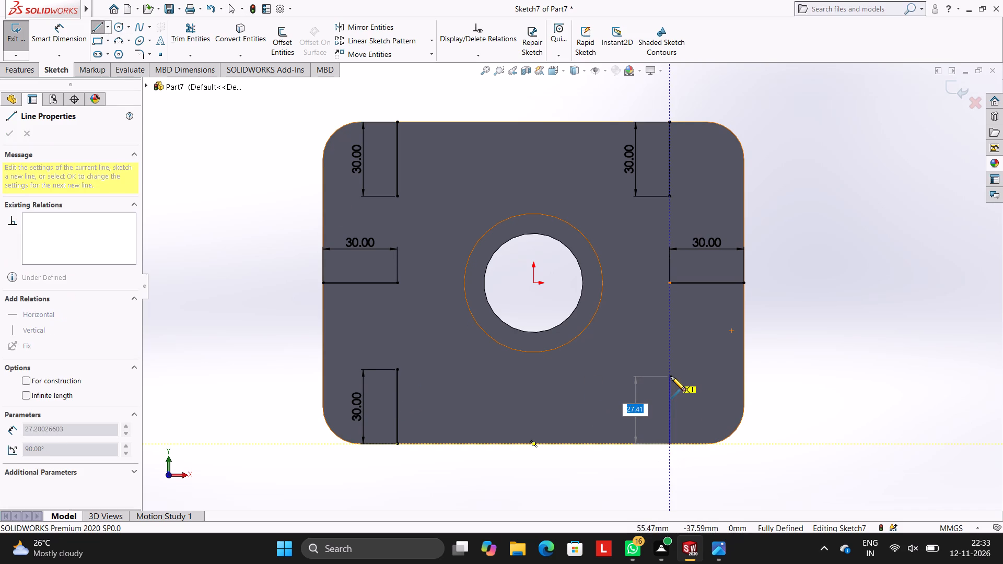
{"action": "type", "text": "30"}
{"action": "key", "text": "Return"}
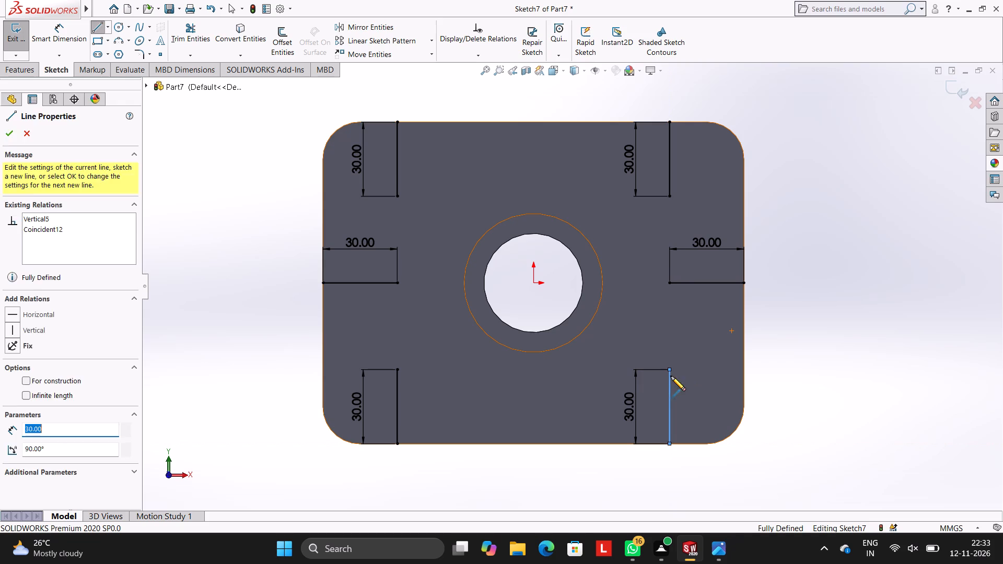
{"action": "key", "text": "Escape"}
{"action": "key", "text": "Escape"}
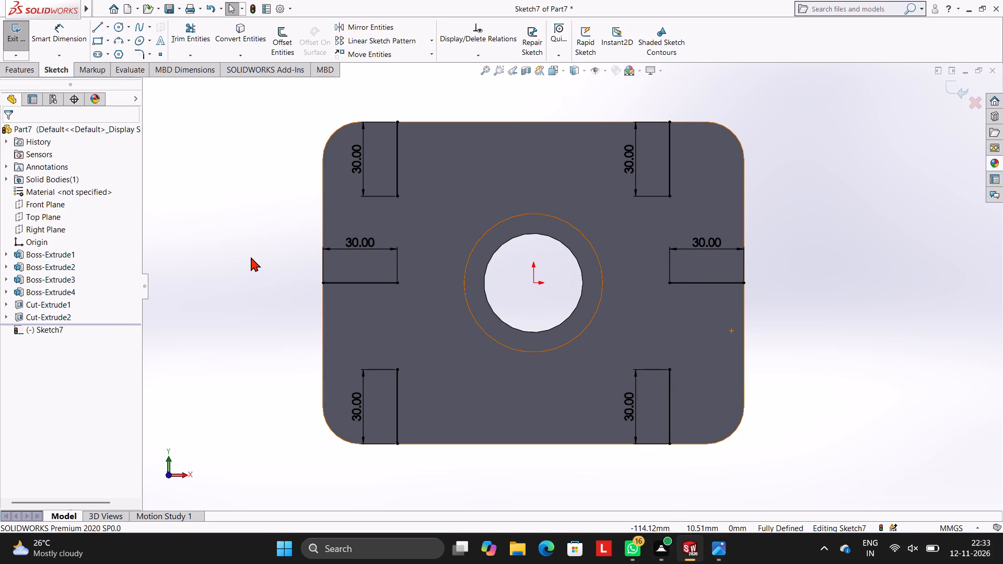
Sketch two circles with 15 mm radius dimensions, instead of diameter dimensions, centred on the inner ends of the two upper vertical lines.
{"action": "left_click", "coordinate": [115, 27]}
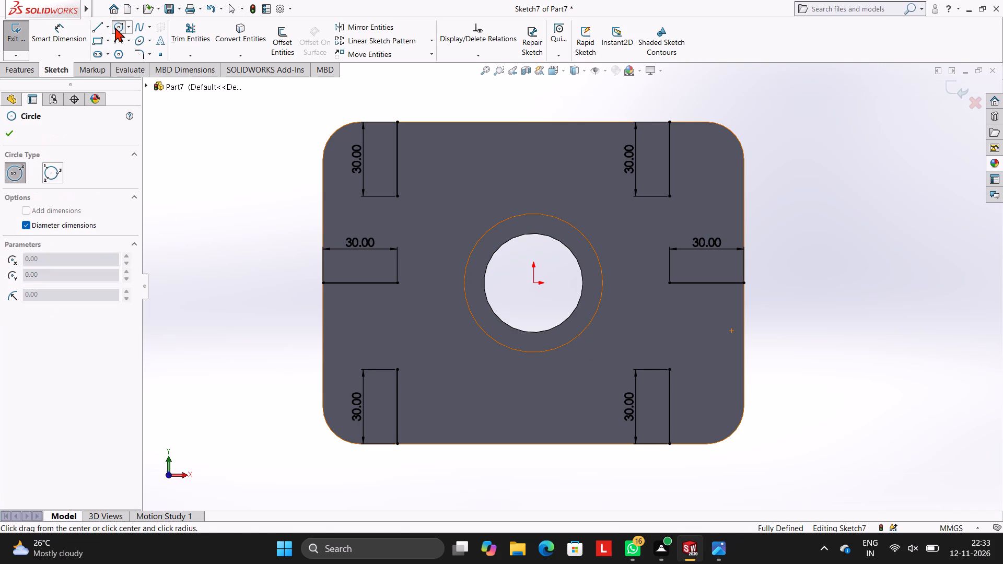
{"action": "left_click", "coordinate": [65, 219]}
{"action": "left_click", "coordinate": [53, 222]}
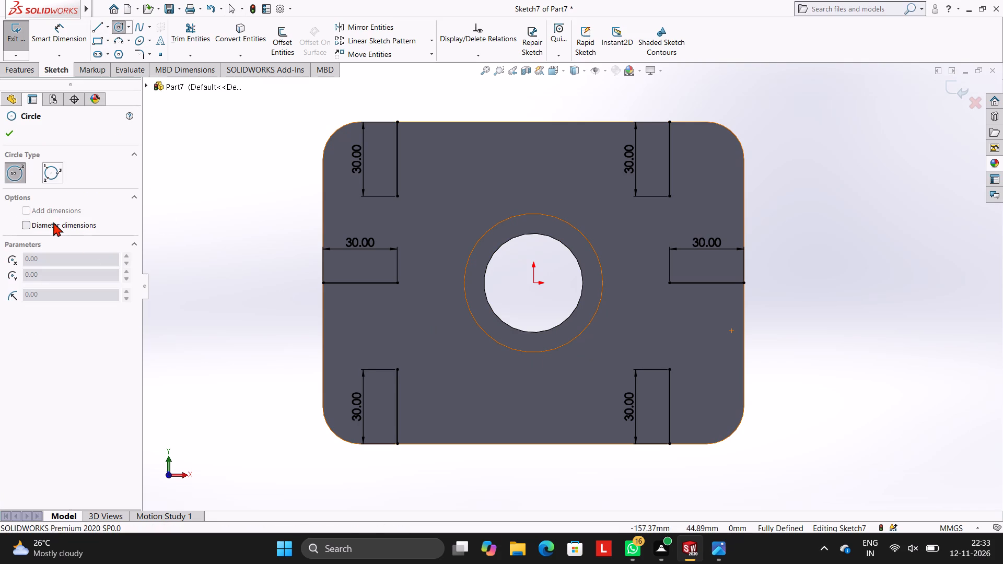
{"action": "left_click", "coordinate": [396, 196]}
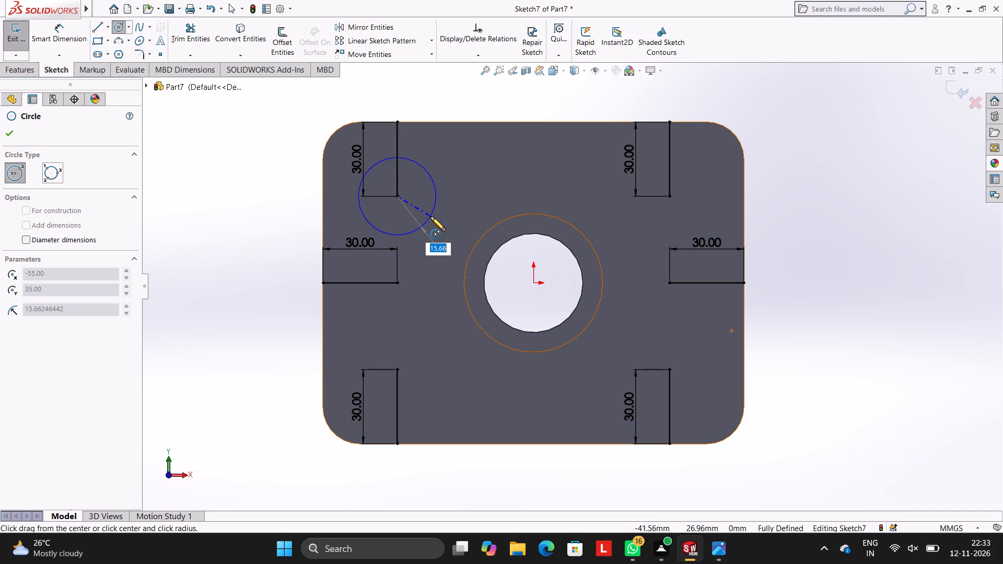
{"action": "type", "text": "15"}
{"action": "key", "text": "Return"}
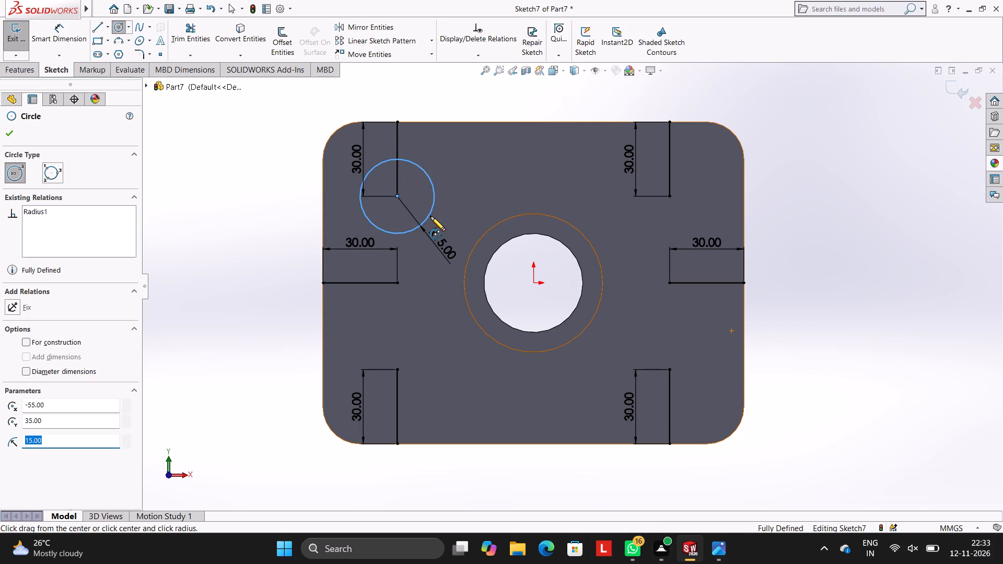
{"action": "left_click", "coordinate": [669, 197]}
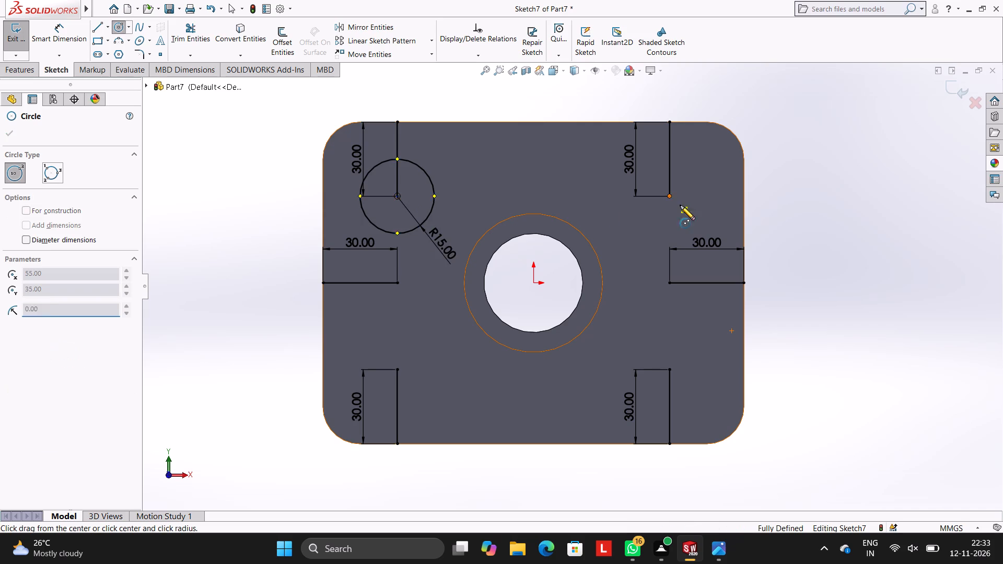
{"action": "type", "text": "15"}
{"action": "key", "text": "Return"}
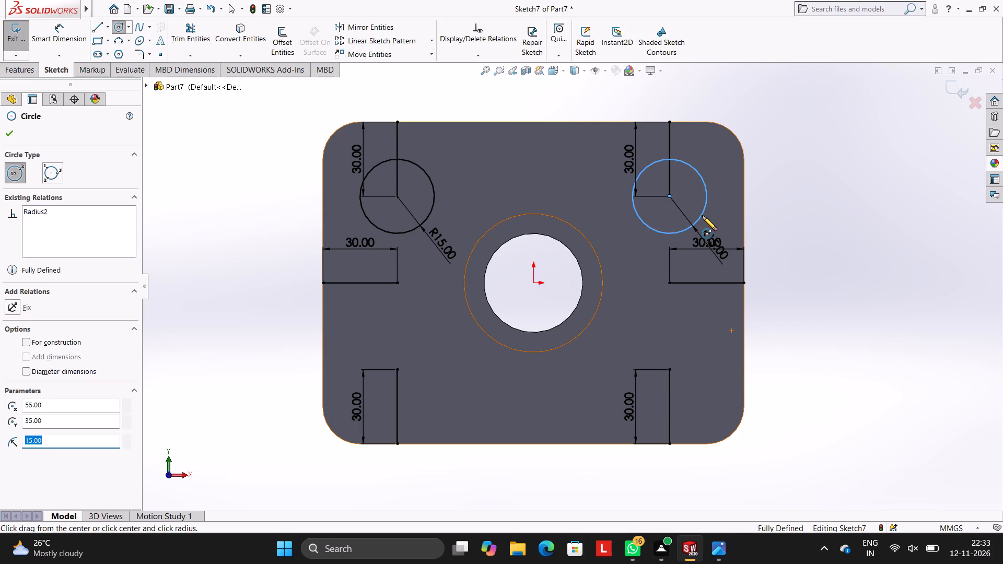
Sketch two circles of 15 mm radius centred on the inner ends of the two lower vertical lines.
{"action": "left_click", "coordinate": [398, 369]}
{"action": "type", "text": "15"}
{"action": "key", "text": "Return"}
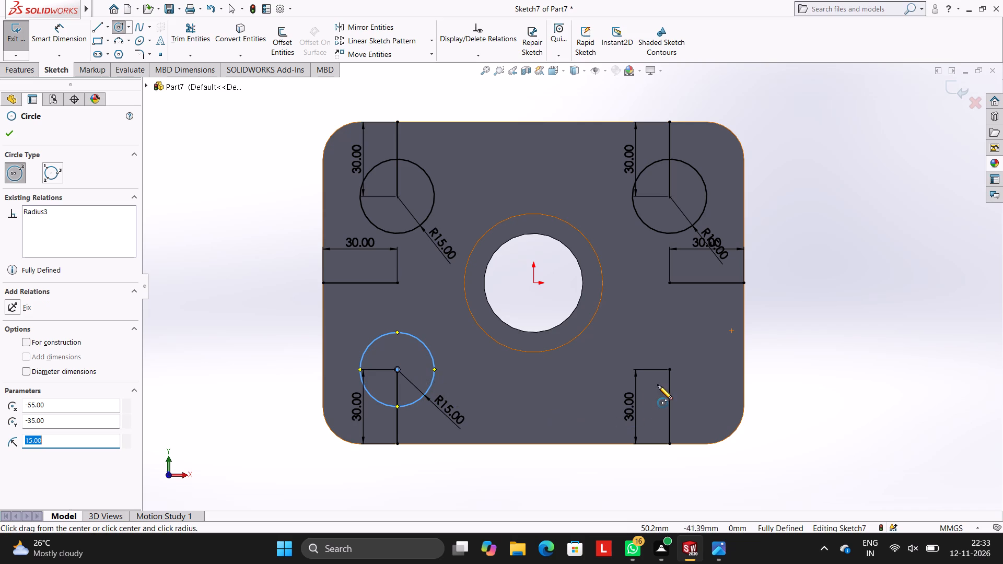
{"action": "left_click", "coordinate": [671, 369]}
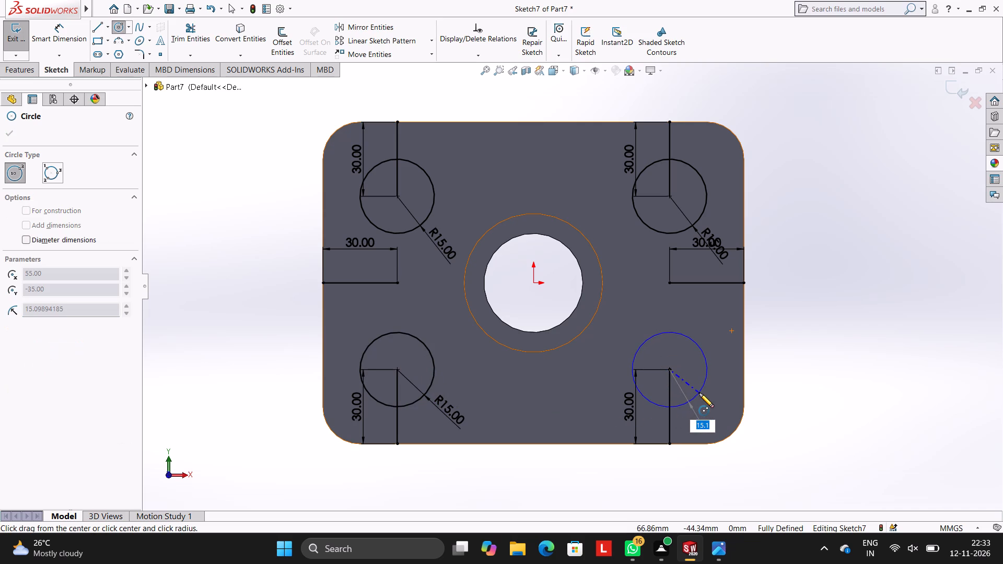
{"action": "type", "text": "15"}
{"action": "key", "text": "Return"}
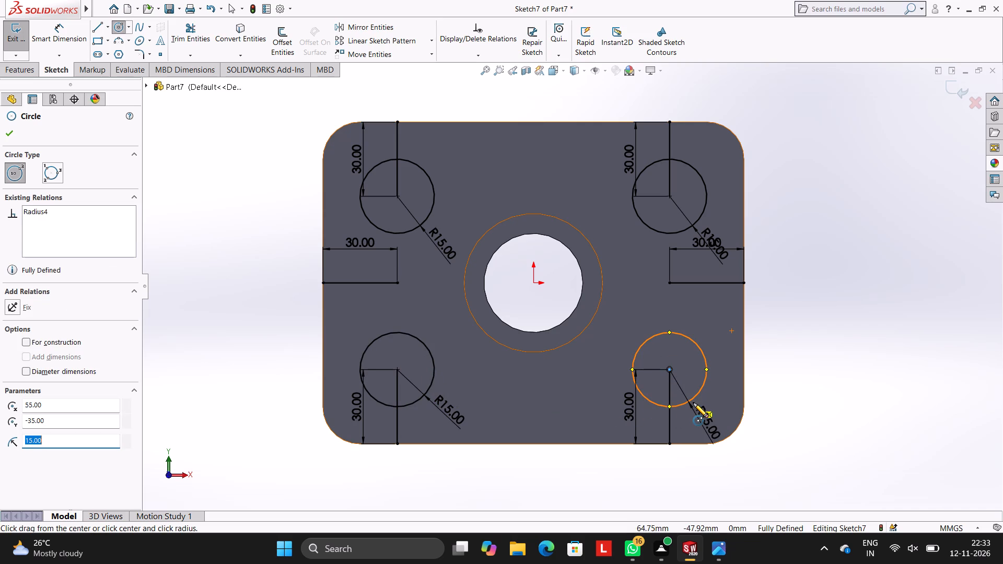
{"action": "key", "text": "Escape"}
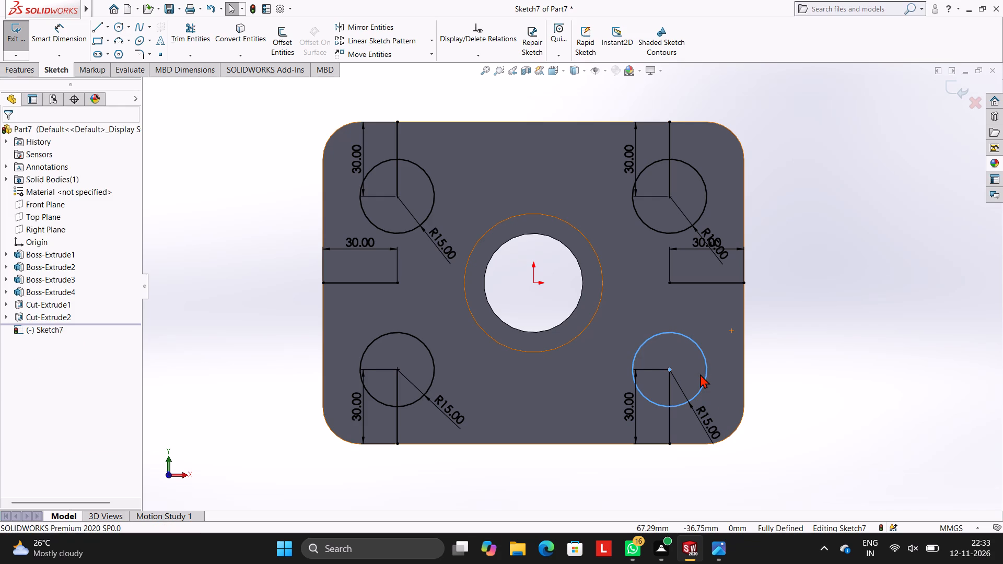
{"action": "key", "text": "Escape"}
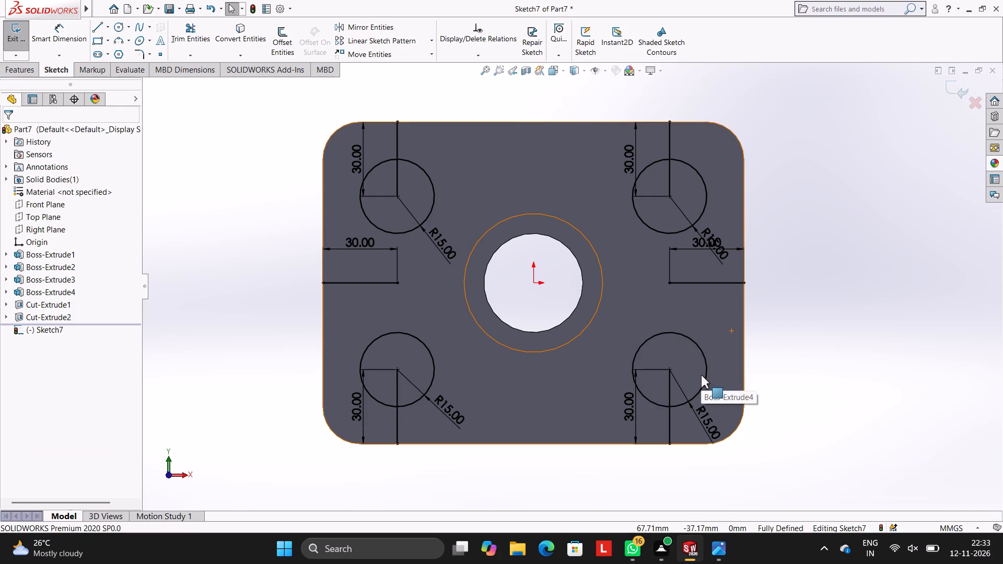
Sketch two circles of 10 mm radius centred on the inner ends of the left and right horizontal lines.
{"action": "left_click", "coordinate": [119, 26]}
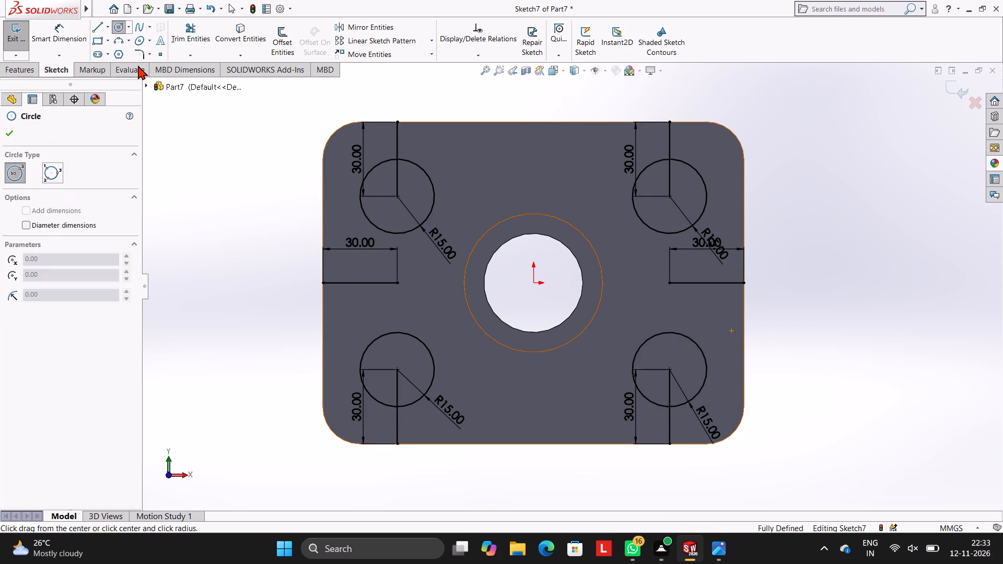
{"action": "left_click", "coordinate": [398, 283]}
{"action": "type", "text": "10"}
{"action": "key", "text": "Return"}
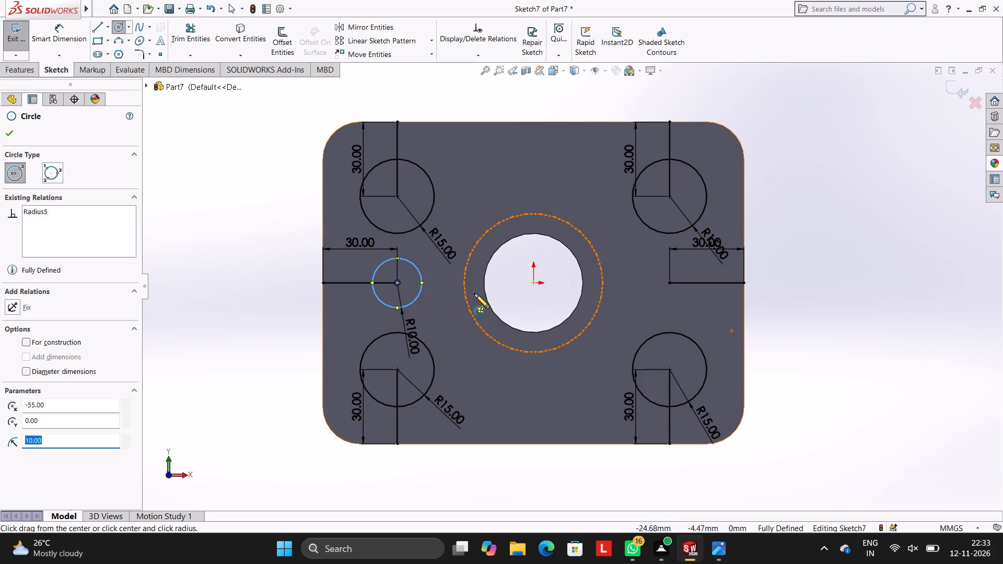
{"action": "left_click", "coordinate": [670, 284]}
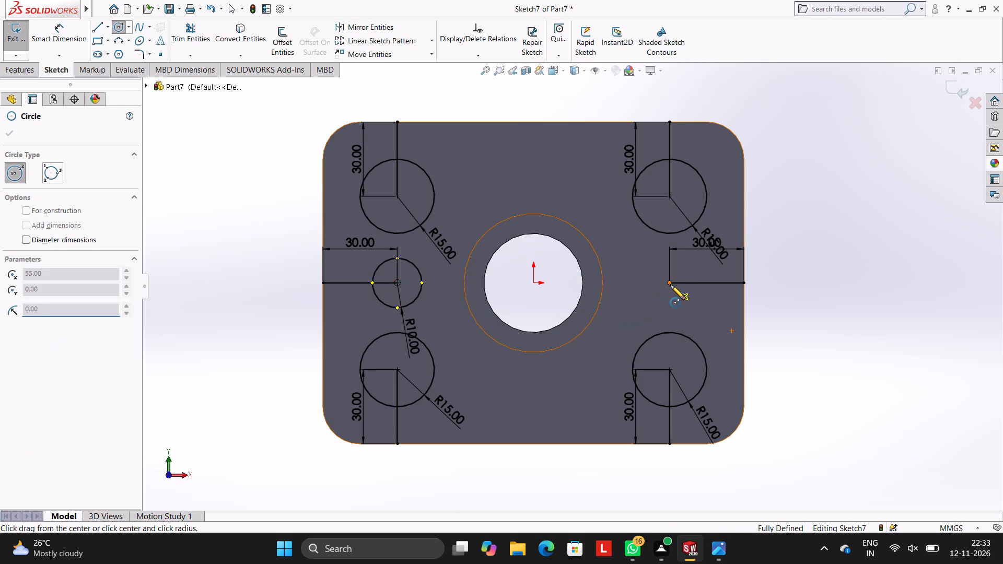
{"action": "type", "text": "10"}
{"action": "key", "text": "Return"}
{"action": "key", "text": "Escape"}
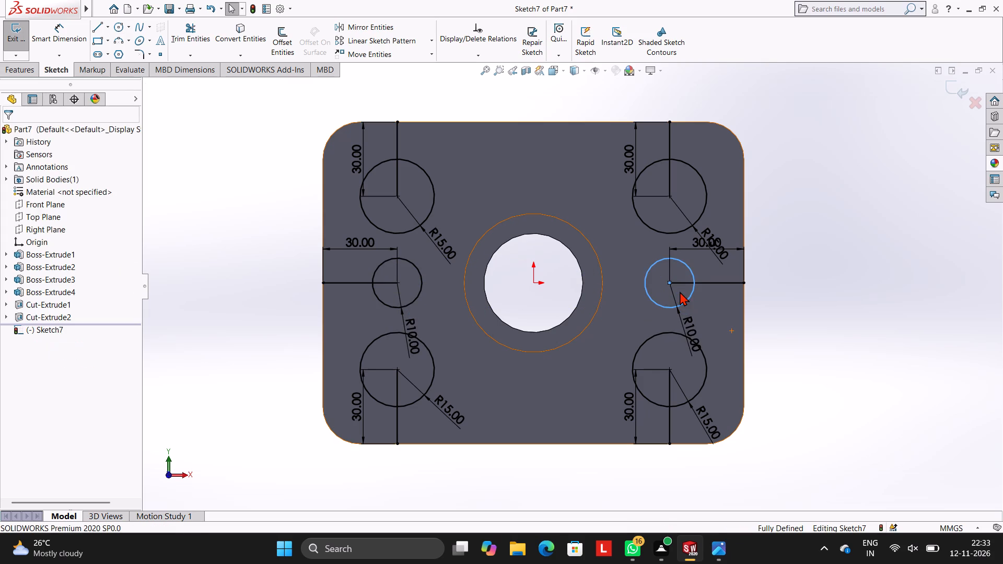
{"action": "key", "text": "Escape"}
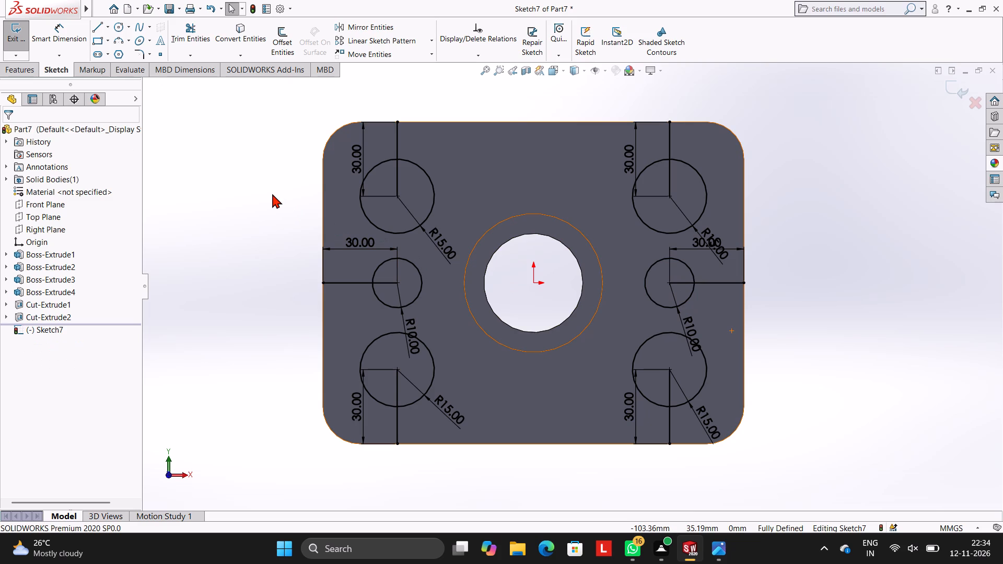
Cut-extrude the four 15 mm radius and two 10 mm radius circle regions through the flange, blind to 150 mm.
{"action": "left_click", "coordinate": [24, 70]}
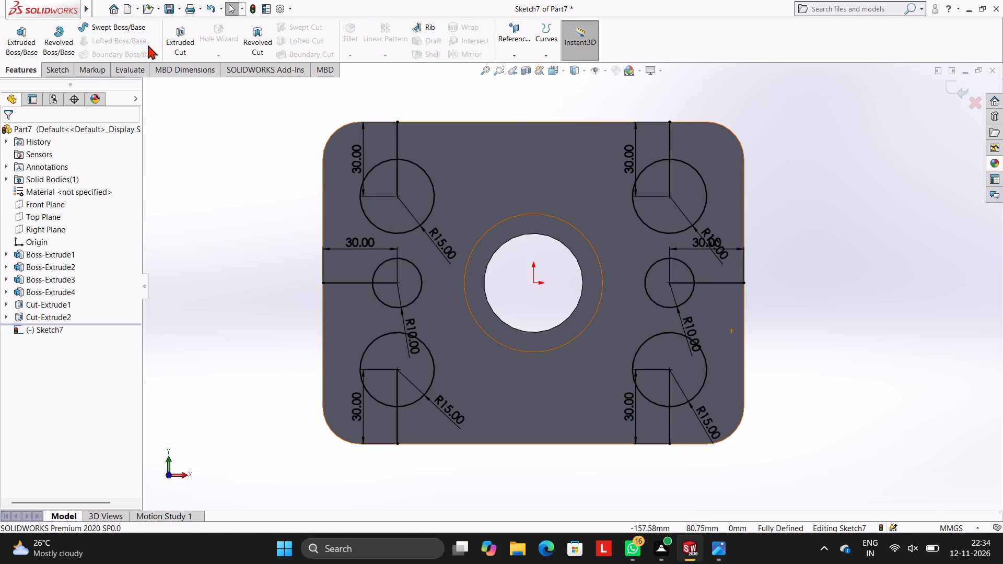
{"action": "left_click", "coordinate": [179, 34]}
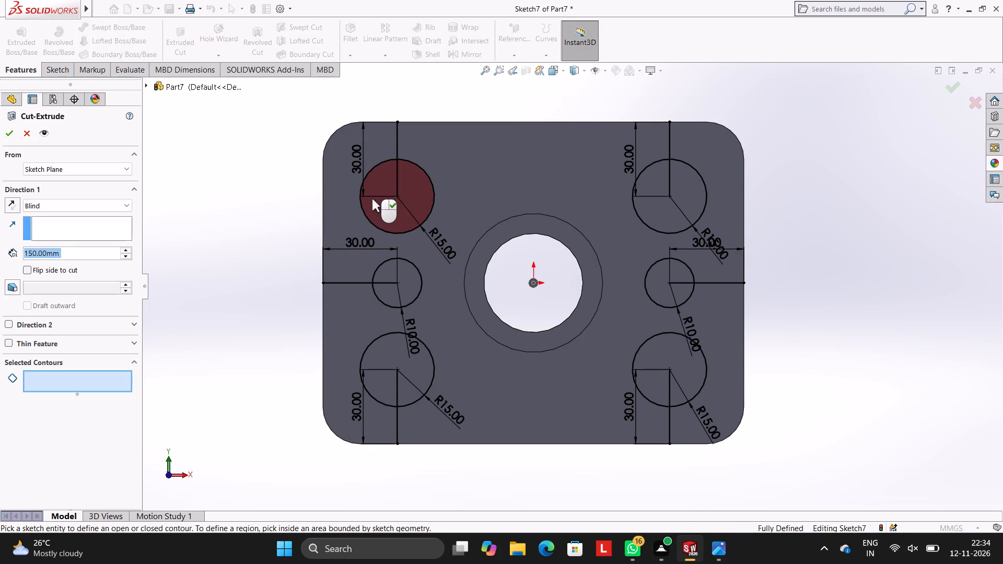
{"action": "left_click", "coordinate": [378, 199]}
{"action": "left_click", "coordinate": [389, 267]}
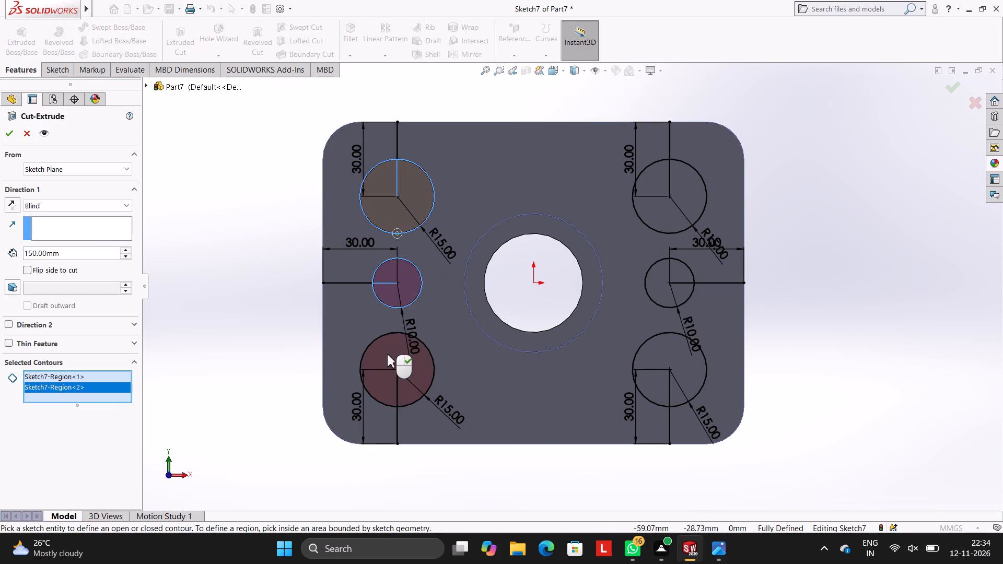
{"action": "left_click", "coordinate": [387, 354]}
{"action": "left_click", "coordinate": [658, 371]}
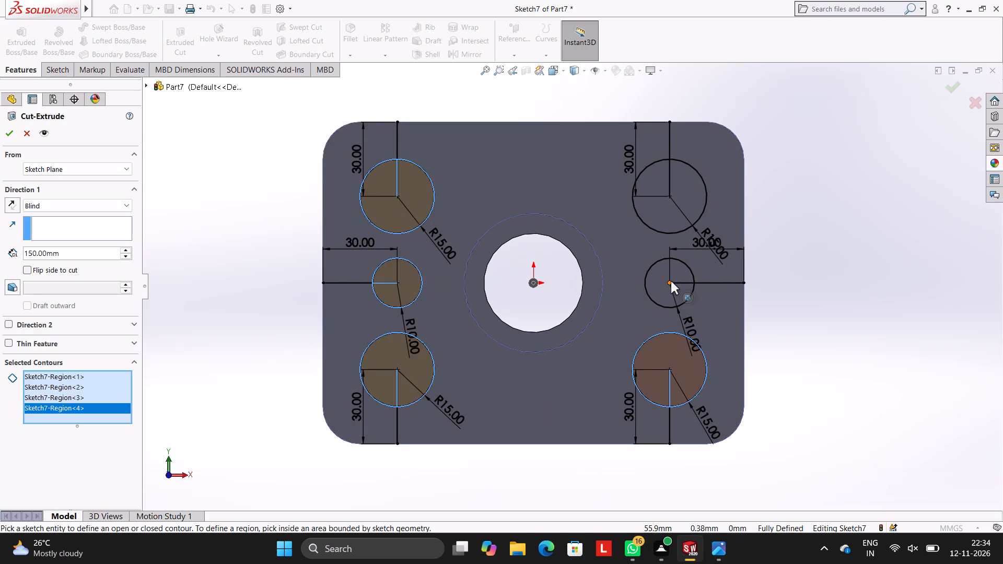
{"action": "left_click", "coordinate": [679, 273]}
{"action": "left_click", "coordinate": [659, 189]}
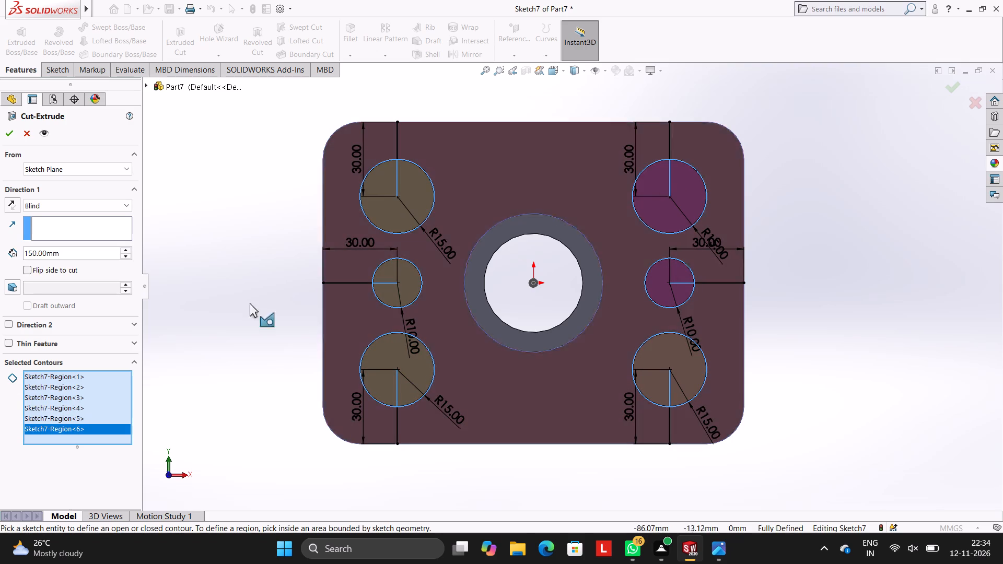
{"action": "left_click", "coordinate": [11, 135]}
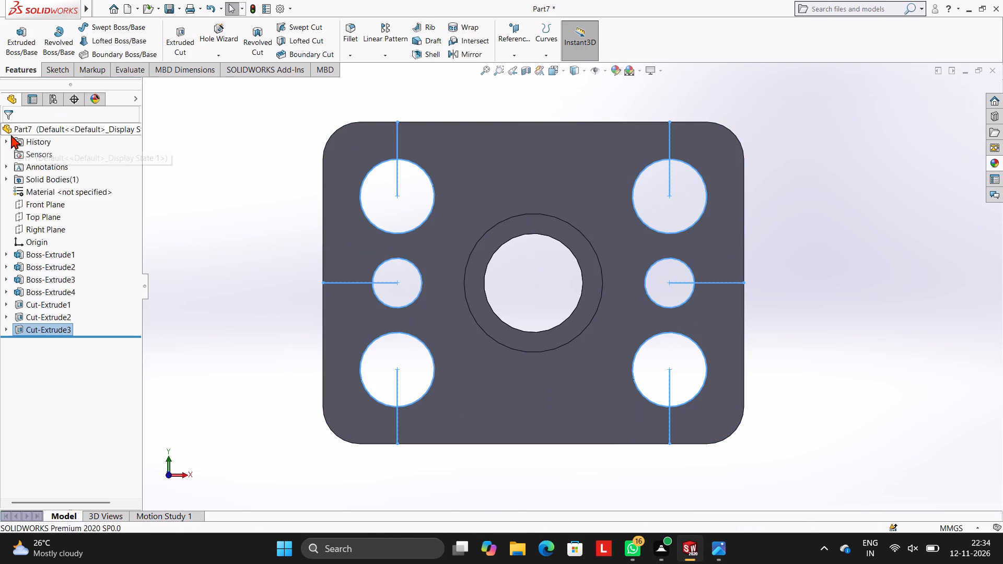
{"action": "left_click", "coordinate": [179, 182]}
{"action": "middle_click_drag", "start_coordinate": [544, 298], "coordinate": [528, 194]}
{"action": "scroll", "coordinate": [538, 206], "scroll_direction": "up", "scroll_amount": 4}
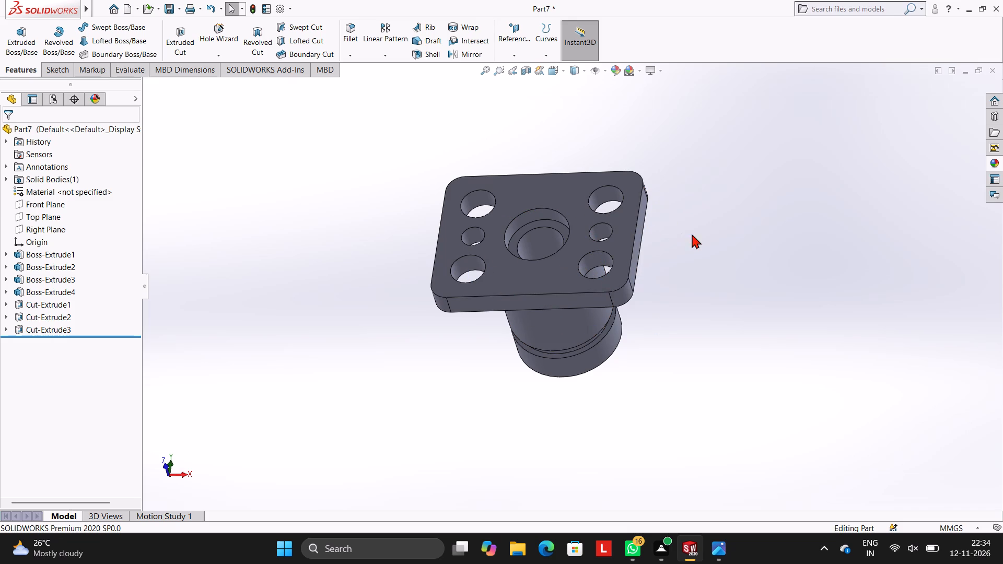
Inspect the flange holes, central bore and stepped cylindrical body from several sides.
{"action": "middle_click_drag", "start_coordinate": [718, 239], "coordinate": [752, 209]}
{"action": "scroll", "coordinate": [783, 302], "scroll_direction": "down", "scroll_amount": 1}
{"action": "middle_click_drag", "start_coordinate": [737, 209], "coordinate": [746, 183]}
{"action": "scroll", "coordinate": [746, 183], "scroll_direction": "up", "scroll_amount": 1}
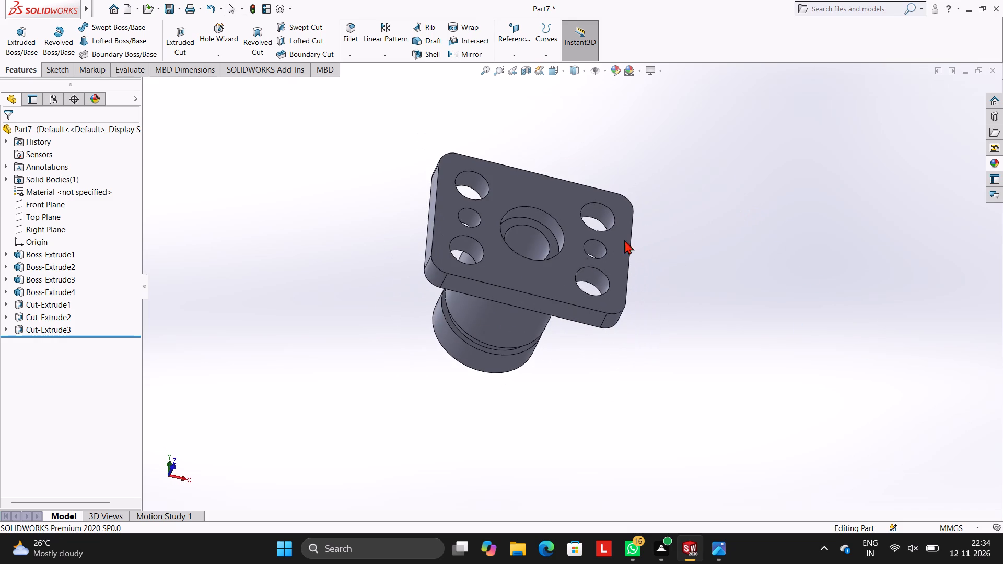
{"action": "middle_click_drag", "start_coordinate": [509, 273], "coordinate": [606, 389]}
{"action": "middle_click_drag", "start_coordinate": [551, 253], "coordinate": [599, 410]}
{"action": "scroll", "coordinate": [601, 254], "scroll_direction": "down", "scroll_amount": 1}
{"action": "middle_click_drag", "start_coordinate": [597, 251], "coordinate": [386, 186]}
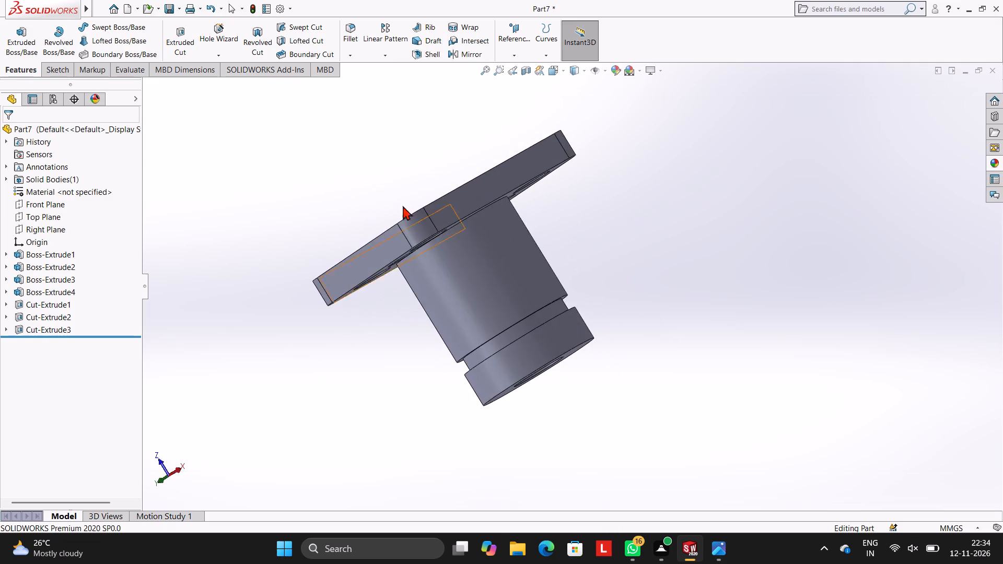
{"action": "middle_click_drag", "start_coordinate": [670, 219], "coordinate": [584, 379]}
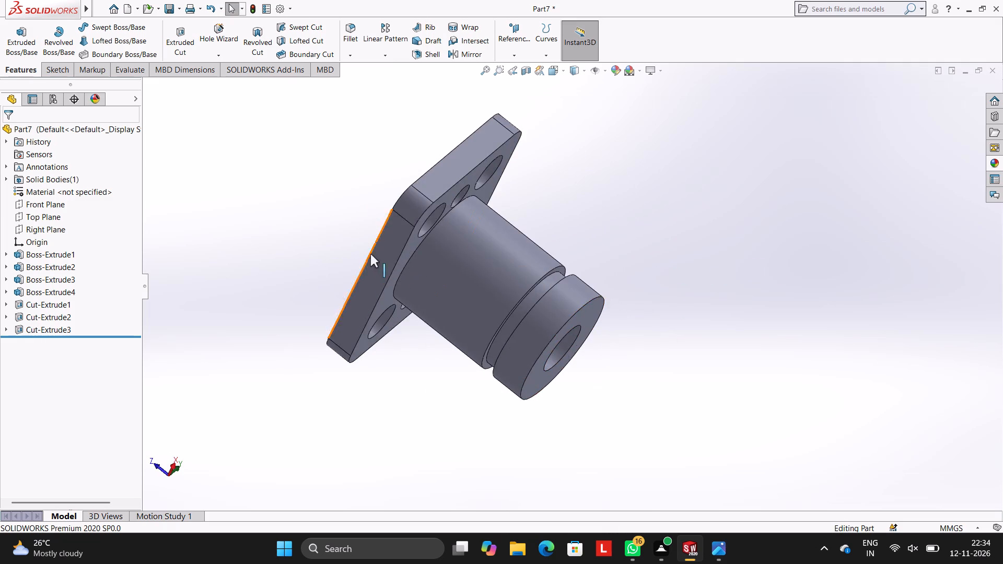
Start a new sketch on the flange's long side face.
{"action": "middle_click_drag", "start_coordinate": [761, 196], "coordinate": [825, 169]}
{"action": "left_click", "coordinate": [461, 257]}
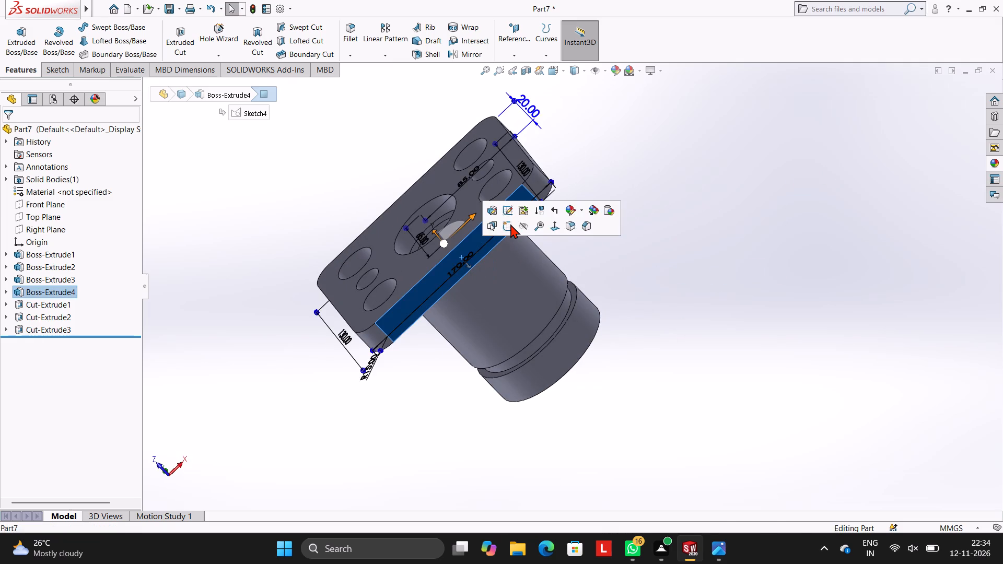
{"action": "left_click", "coordinate": [510, 224]}
{"action": "key", "text": "ctrl+8"}
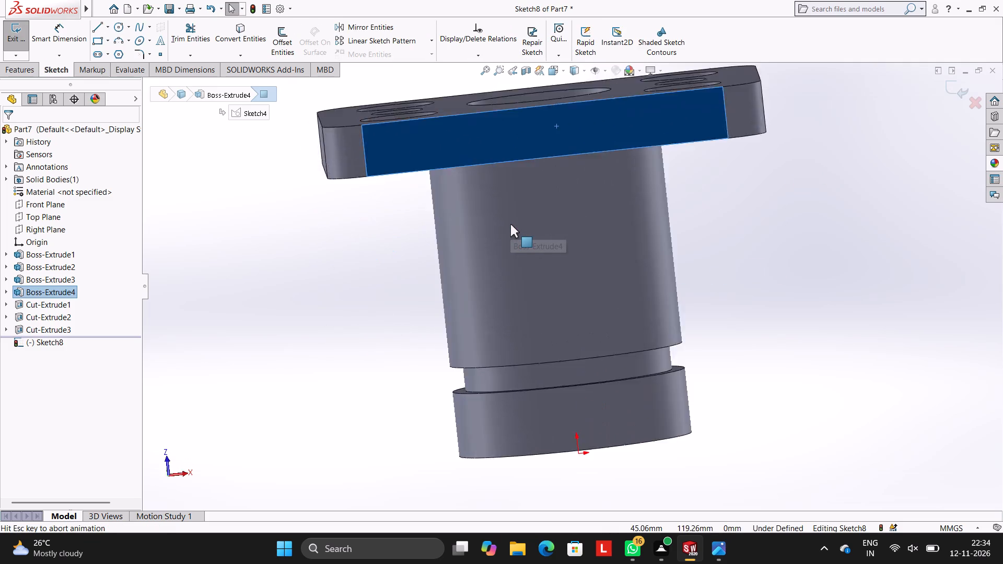
{"action": "scroll", "coordinate": [574, 188], "scroll_direction": "up", "scroll_amount": 6}
{"action": "scroll", "coordinate": [605, 211], "scroll_direction": "down", "scroll_amount": 3}
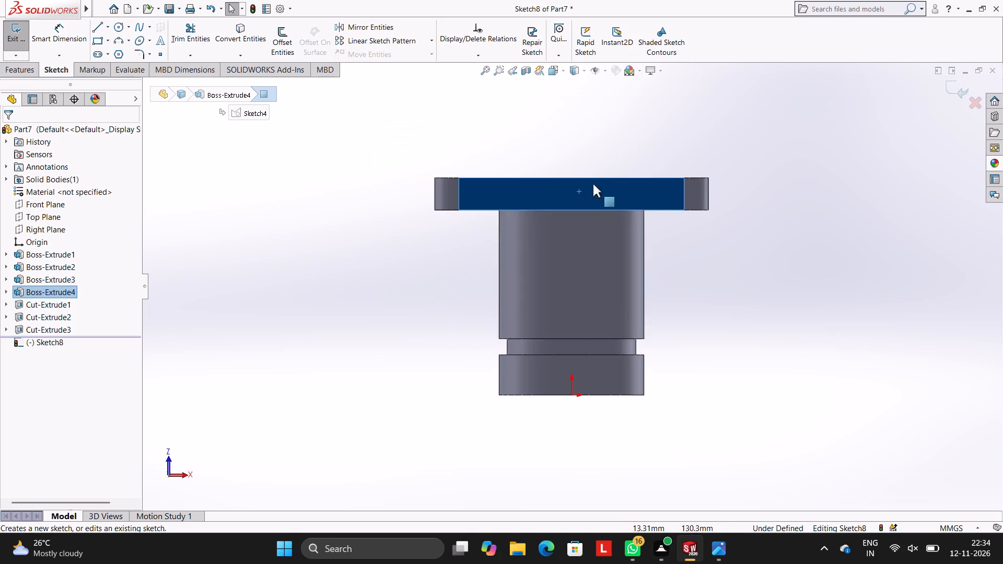
{"action": "scroll", "coordinate": [593, 184], "scroll_direction": "up", "scroll_amount": 2}
{"action": "scroll", "coordinate": [593, 181], "scroll_direction": "down", "scroll_amount": 4}
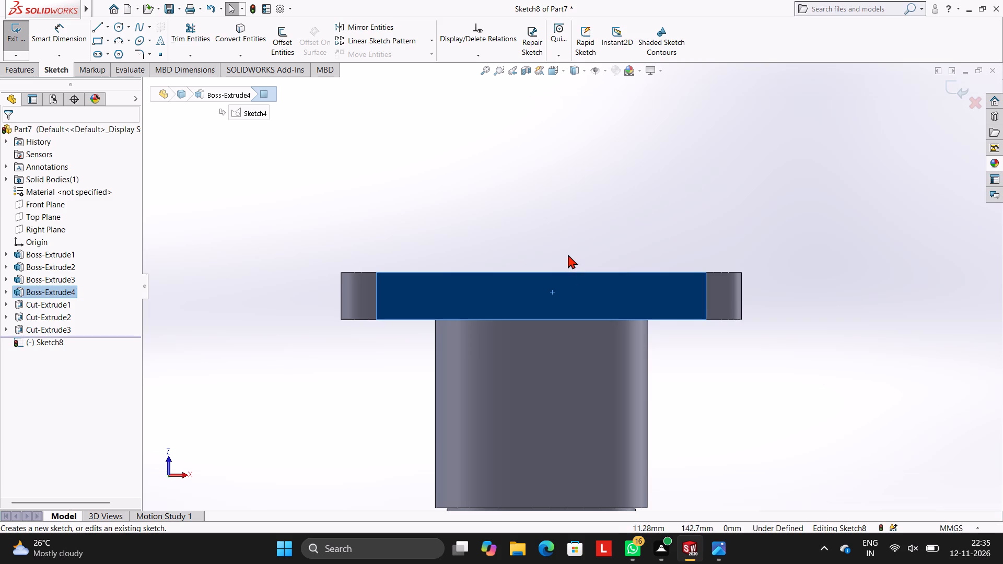
Sketch a 20 mm vertical line upward from the midpoint of the flange's upper edge.
{"action": "left_click", "coordinate": [98, 25]}
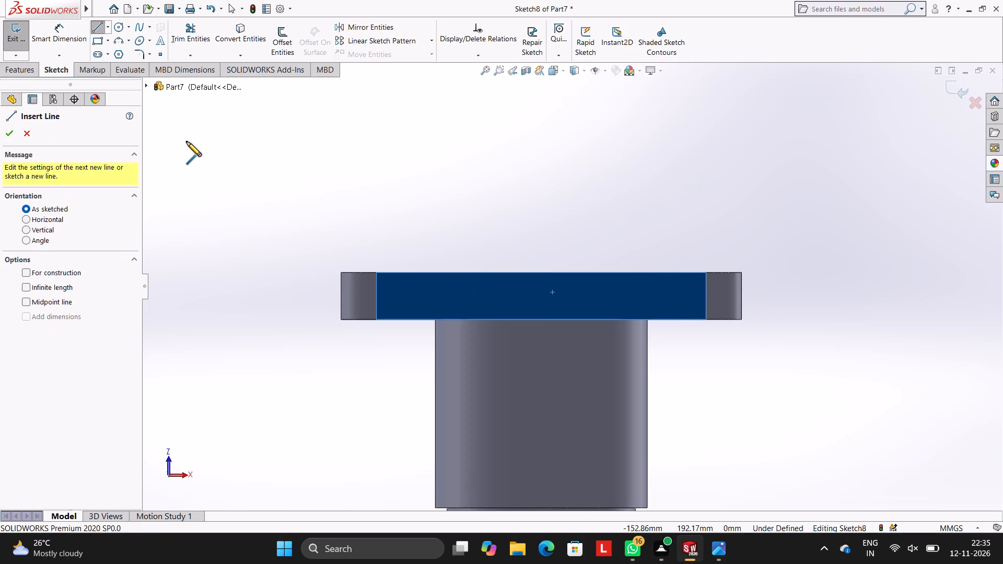
{"action": "left_click", "coordinate": [541, 273]}
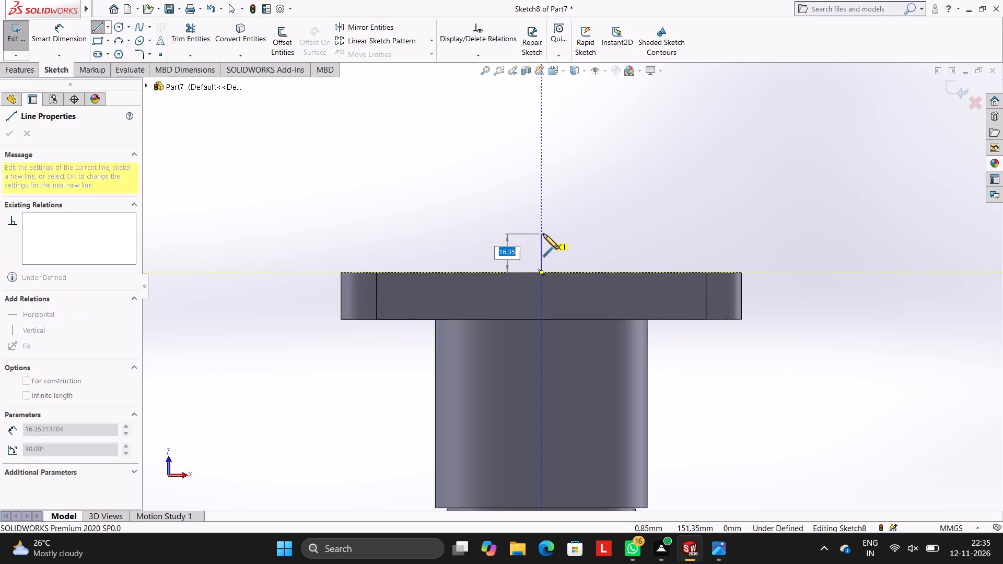
{"action": "type", "text": "20"}
{"action": "key", "text": "Return"}
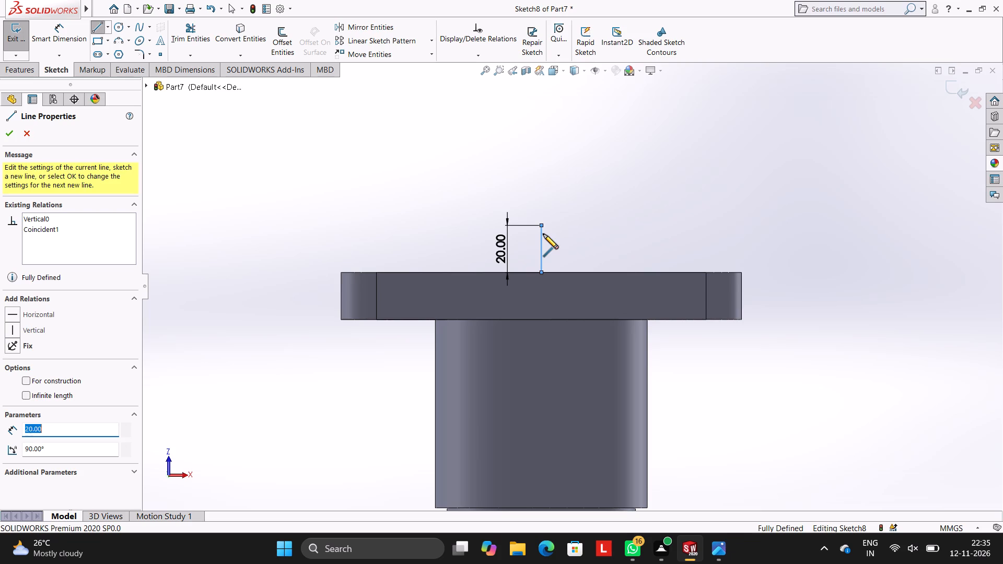
{"action": "key", "text": "Escape"}
{"action": "key", "text": "Escape"}
Sketch a circle of 15 mm radius centred on the upper end of the 20 mm line.
{"action": "left_click", "coordinate": [116, 29]}
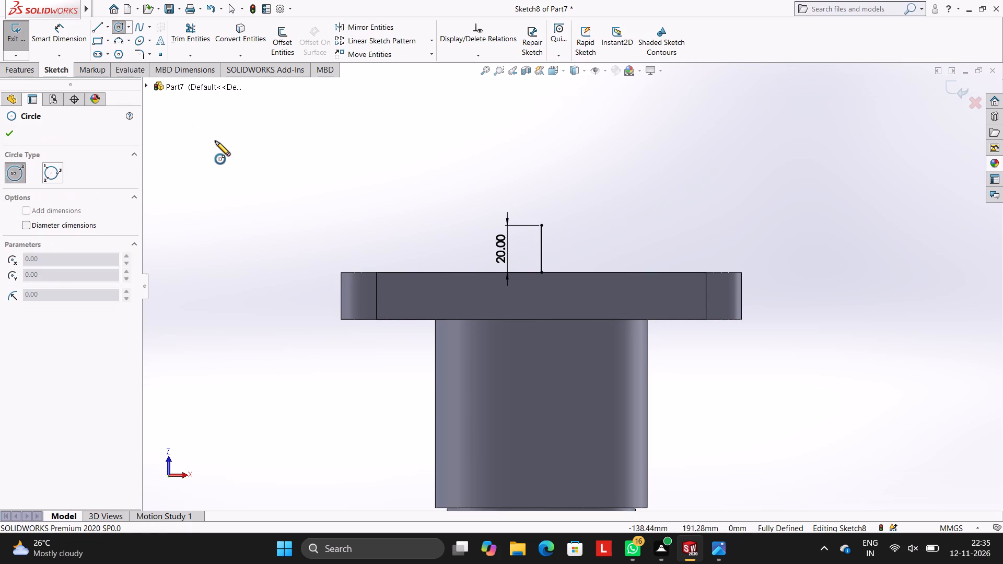
{"action": "left_click", "coordinate": [542, 227]}
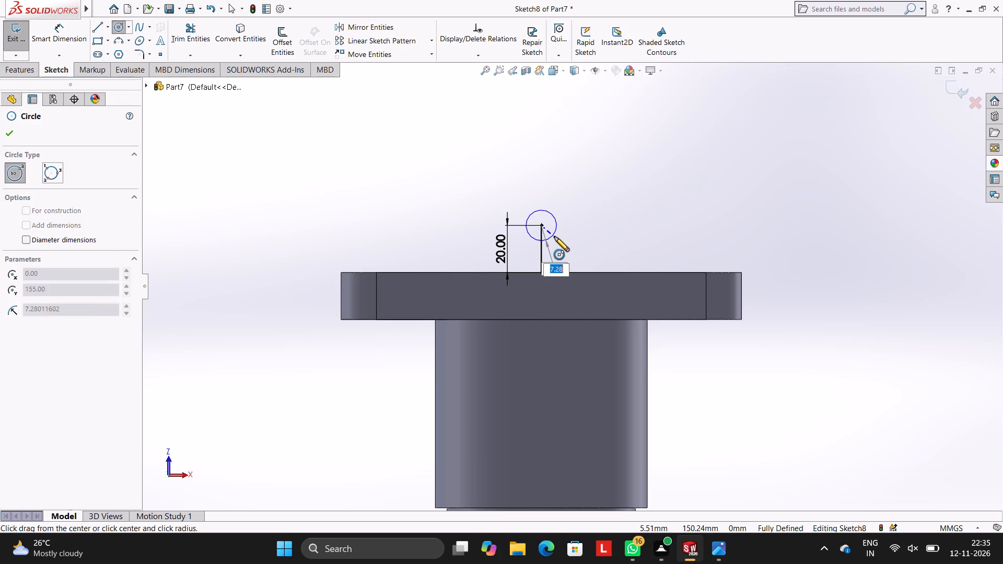
{"action": "type", "text": "15"}
{"action": "key", "text": "Return"}
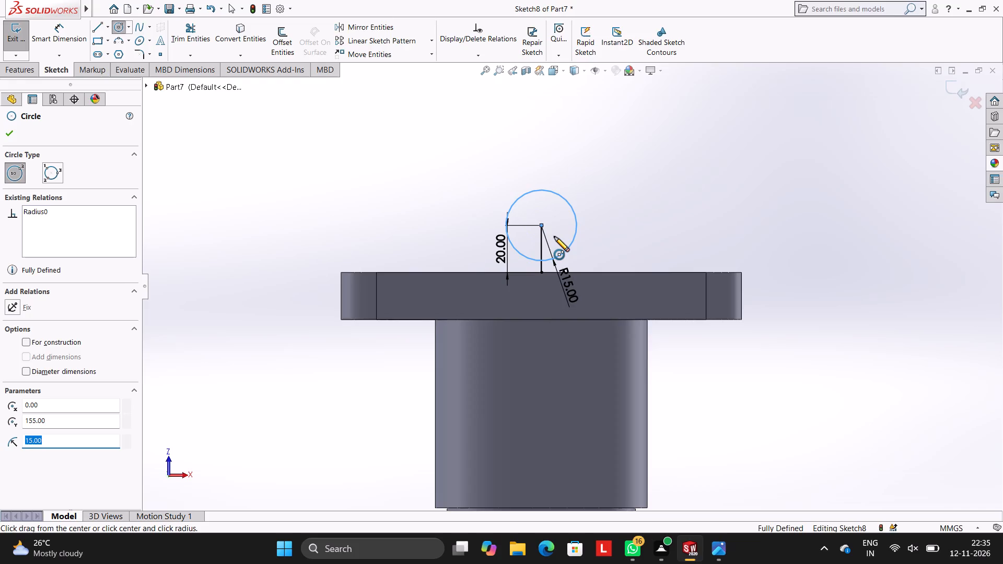
{"action": "key", "text": "Escape"}
{"action": "key", "text": "Escape"}
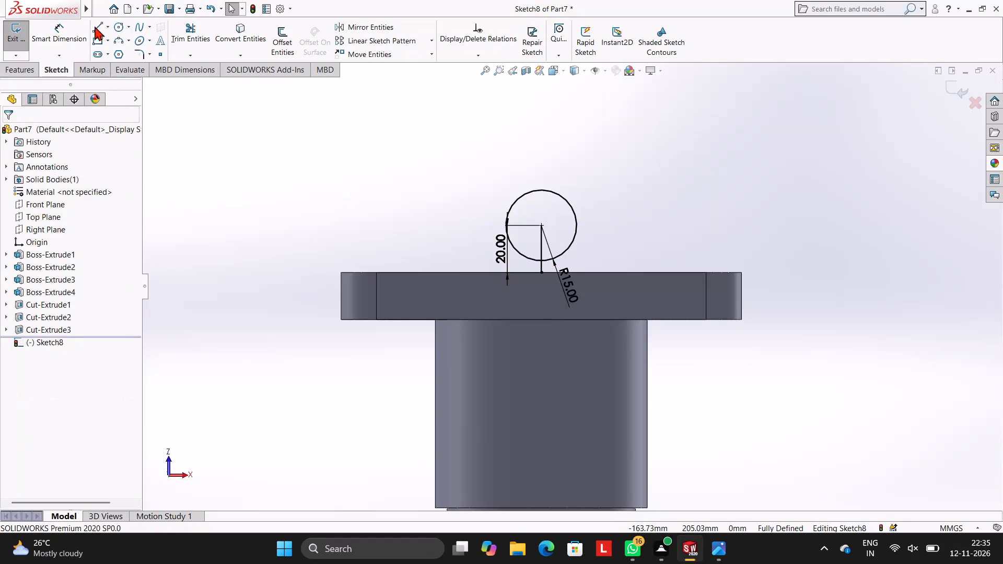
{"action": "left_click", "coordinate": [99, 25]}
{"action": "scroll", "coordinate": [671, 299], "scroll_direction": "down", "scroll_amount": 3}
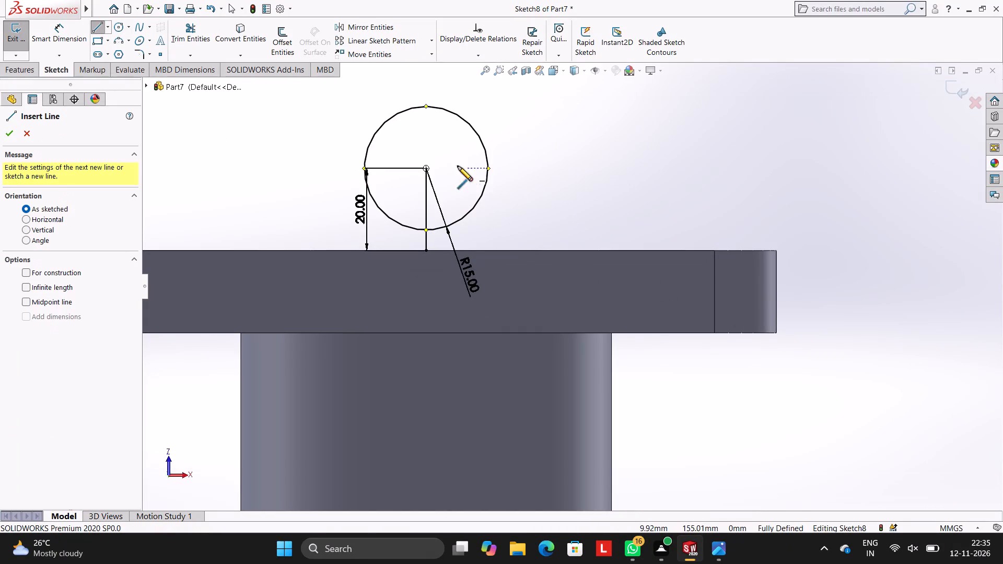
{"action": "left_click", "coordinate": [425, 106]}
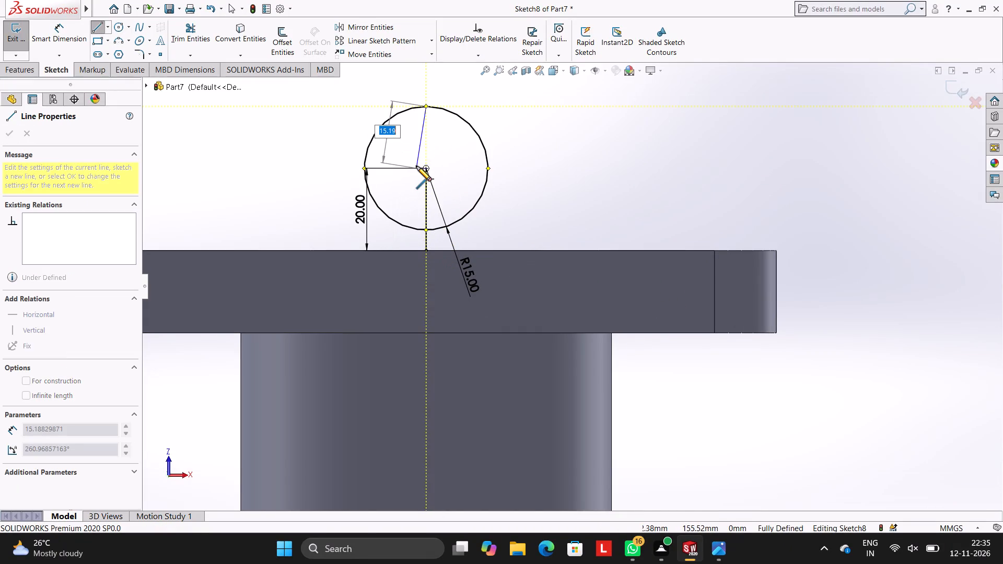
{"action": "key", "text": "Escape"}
Sketch vertical lines from the circle's right and left quadrant points down to the flange's upper edge.
{"action": "left_click", "coordinate": [95, 21]}
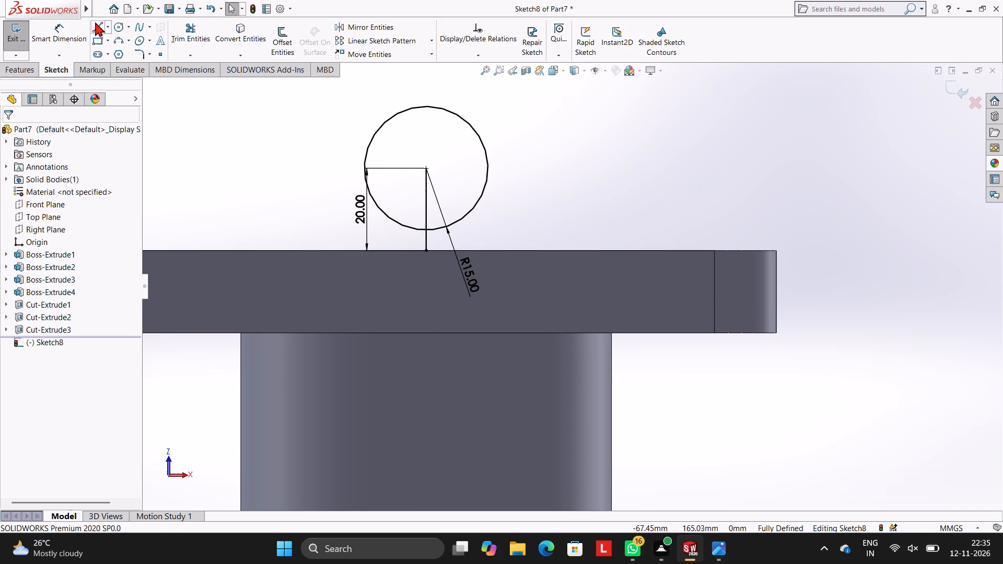
{"action": "left_click", "coordinate": [488, 169]}
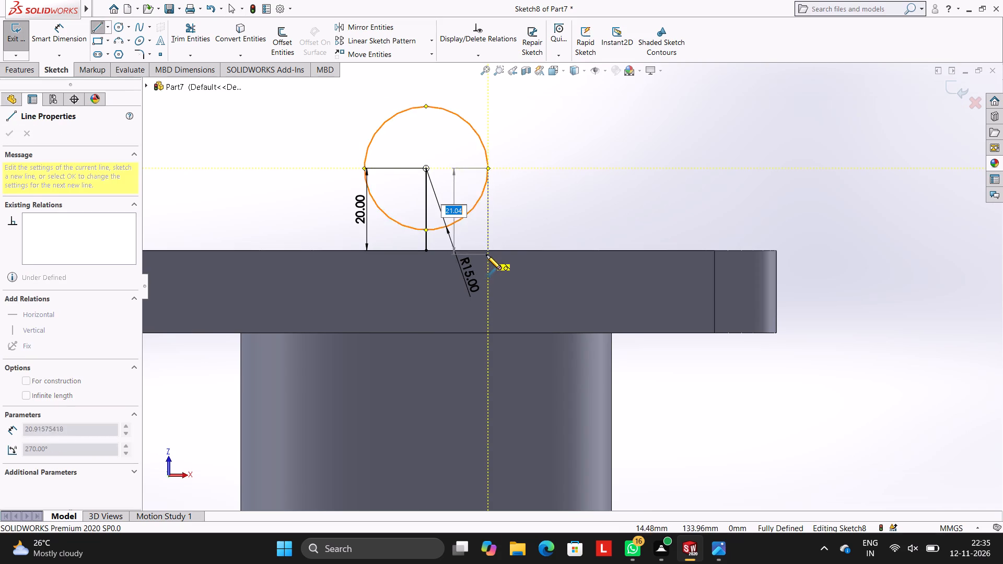
{"action": "left_click", "coordinate": [488, 250]}
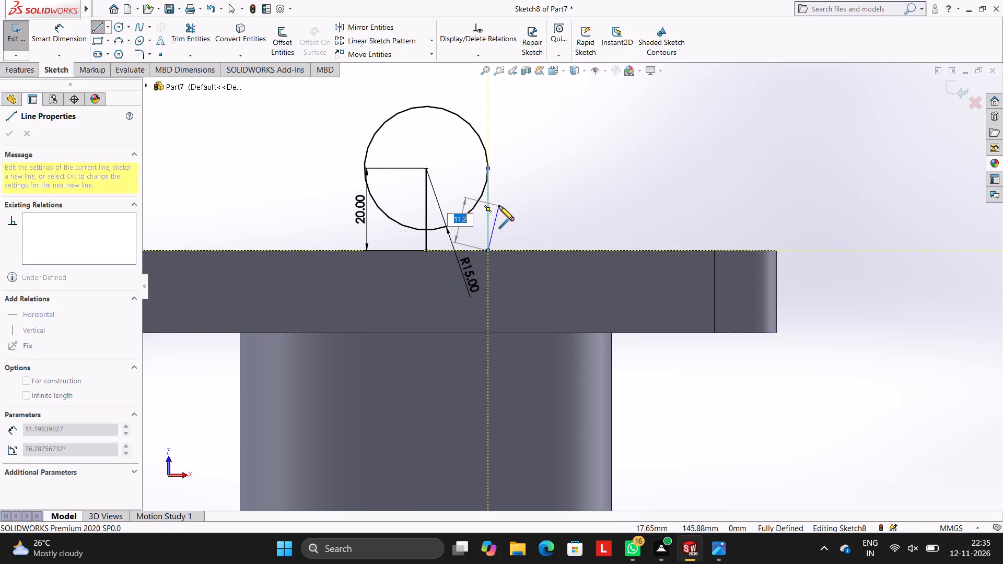
{"action": "key", "text": "Escape"}
{"action": "key", "text": "Escape"}
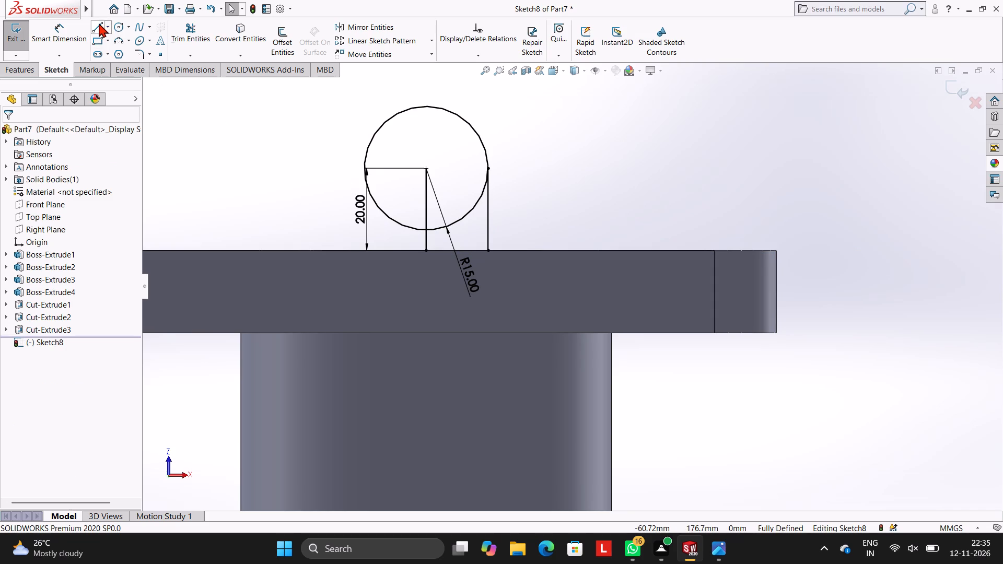
{"action": "left_click", "coordinate": [99, 23]}
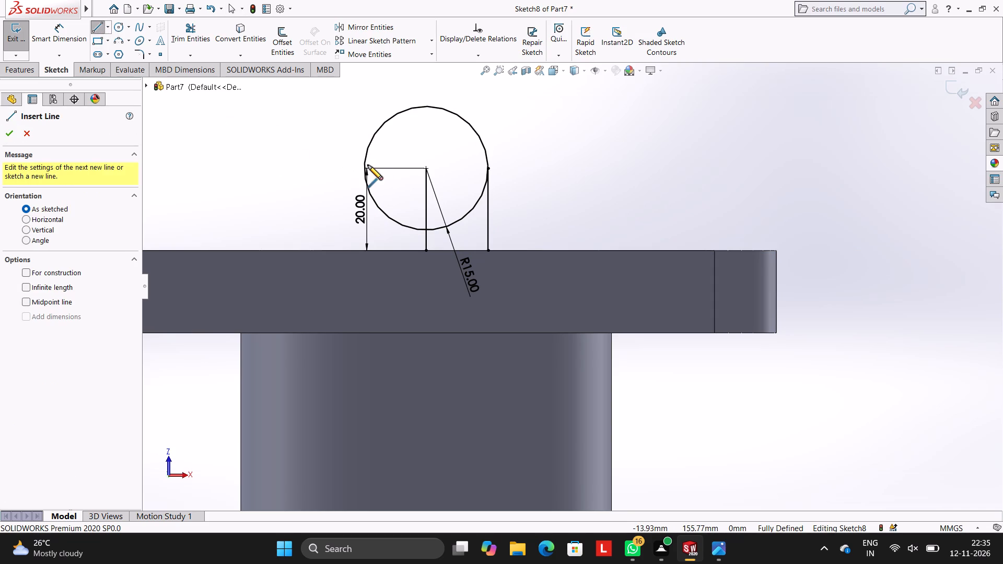
{"action": "left_click", "coordinate": [364, 169]}
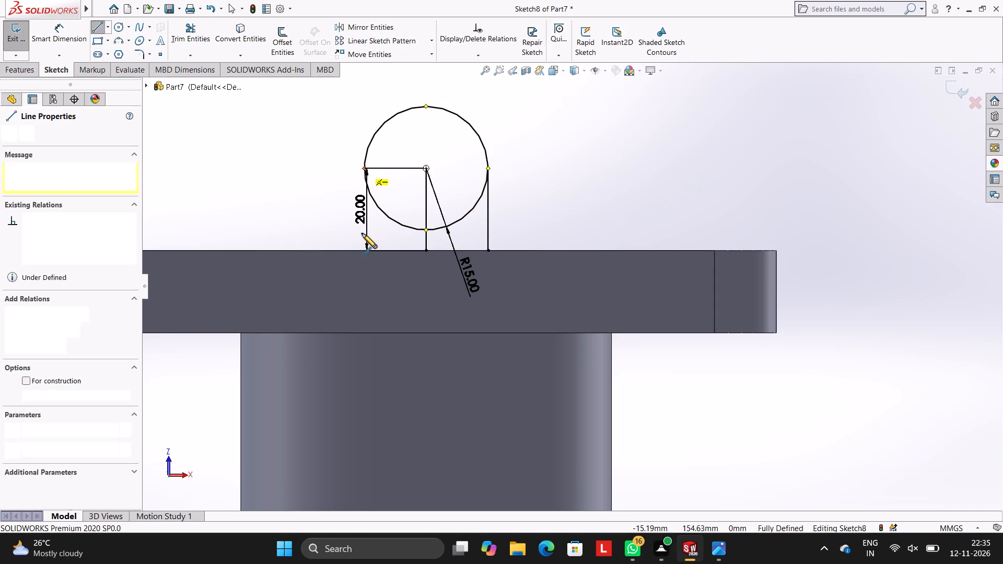
{"action": "left_click", "coordinate": [364, 250]}
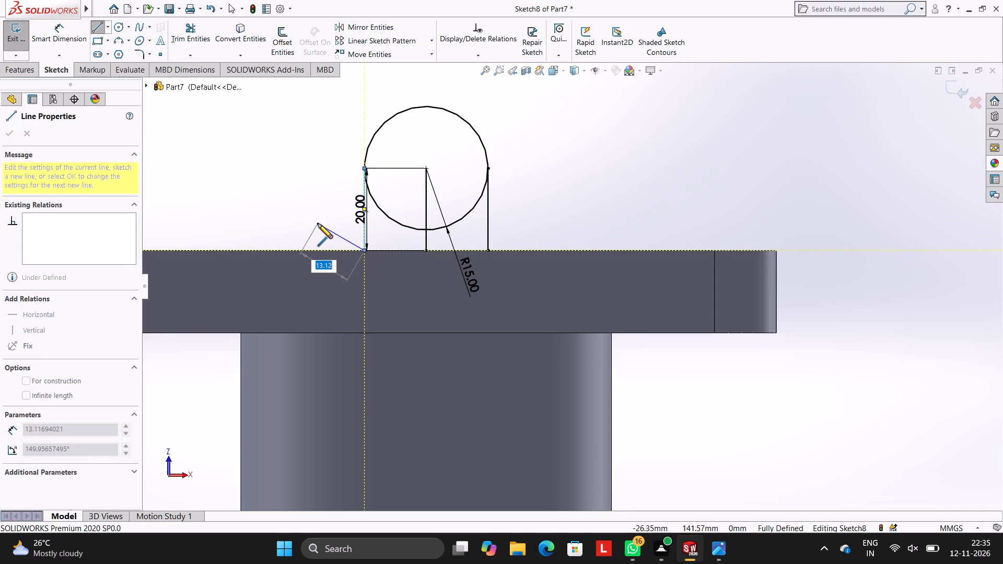
{"action": "key", "text": "Escape"}
{"action": "key", "text": "Escape"}
Trim away the circle's lower half and the vertical centre line to leave an arched outline.
{"action": "left_click", "coordinate": [188, 43]}
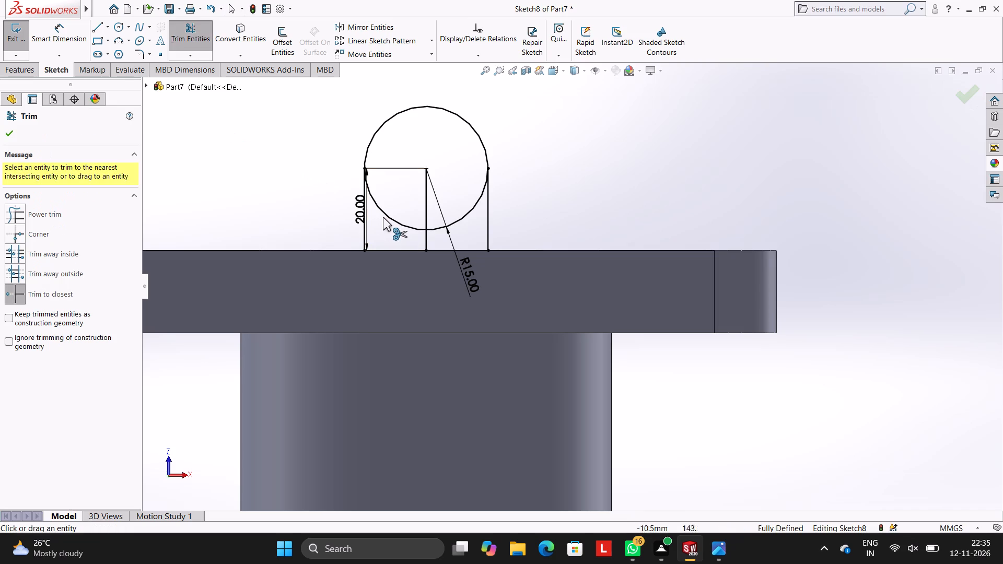
{"action": "left_click", "coordinate": [389, 218]}
{"action": "left_click", "coordinate": [454, 220]}
{"action": "left_click", "coordinate": [429, 218]}
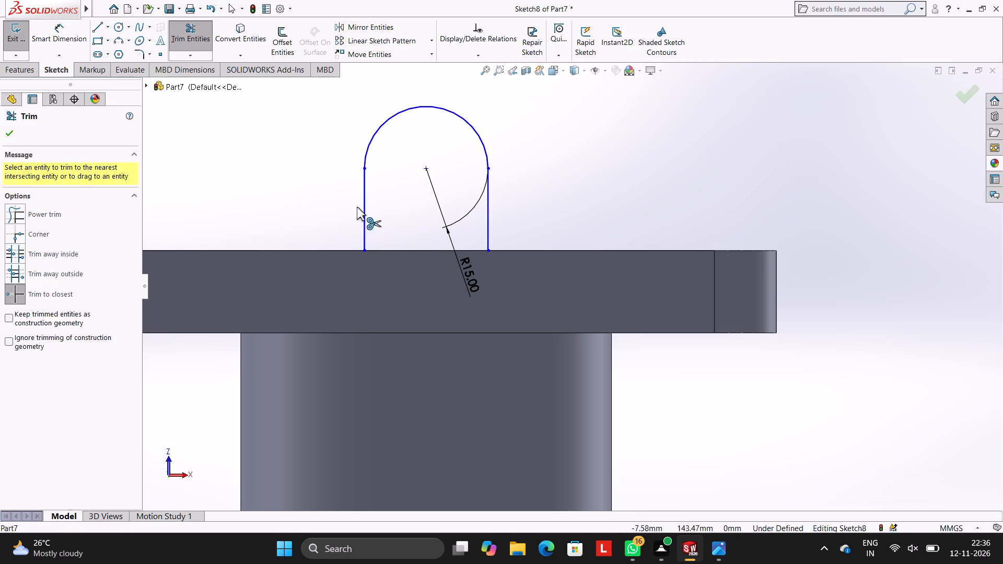
Close the arched profile with a horizontal line along the flange edge between the lower ends of its two sides.
{"action": "left_click", "coordinate": [97, 26]}
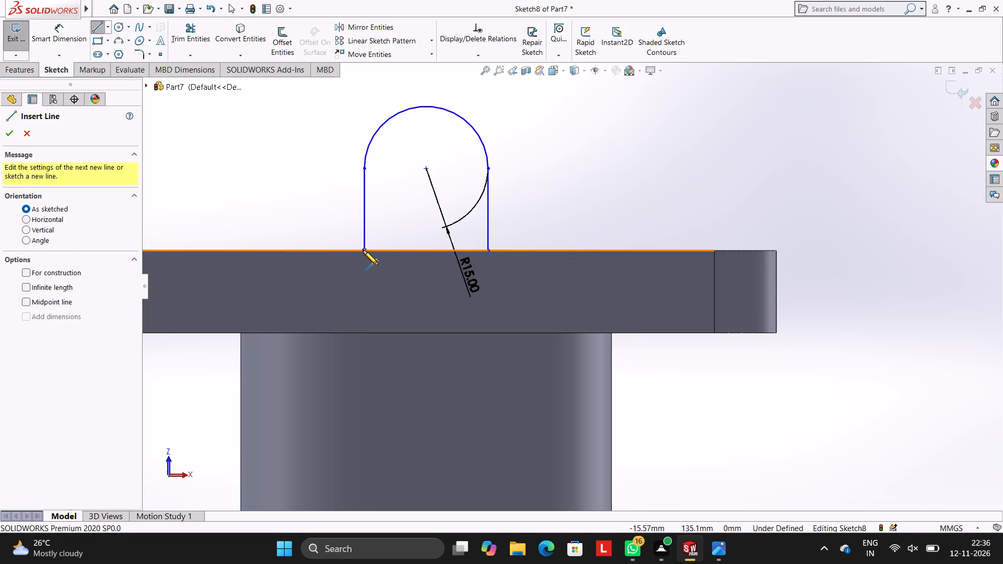
{"action": "left_click", "coordinate": [363, 250]}
{"action": "left_click", "coordinate": [488, 252]}
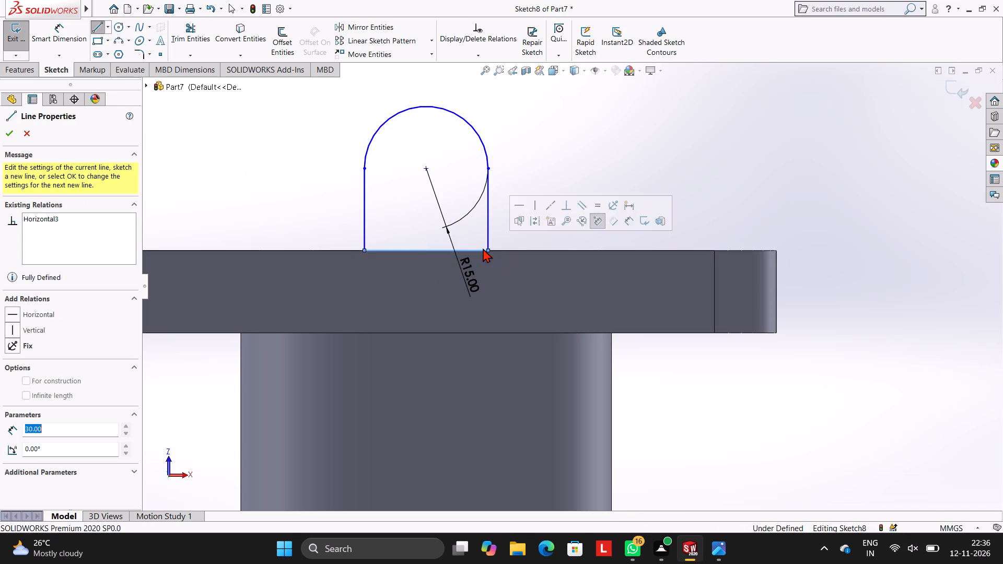
{"action": "key", "text": "Escape"}
{"action": "key", "text": "Escape"}
Dimension the arched profile's right vertical side at 20 mm.
{"action": "left_click", "coordinate": [59, 44]}
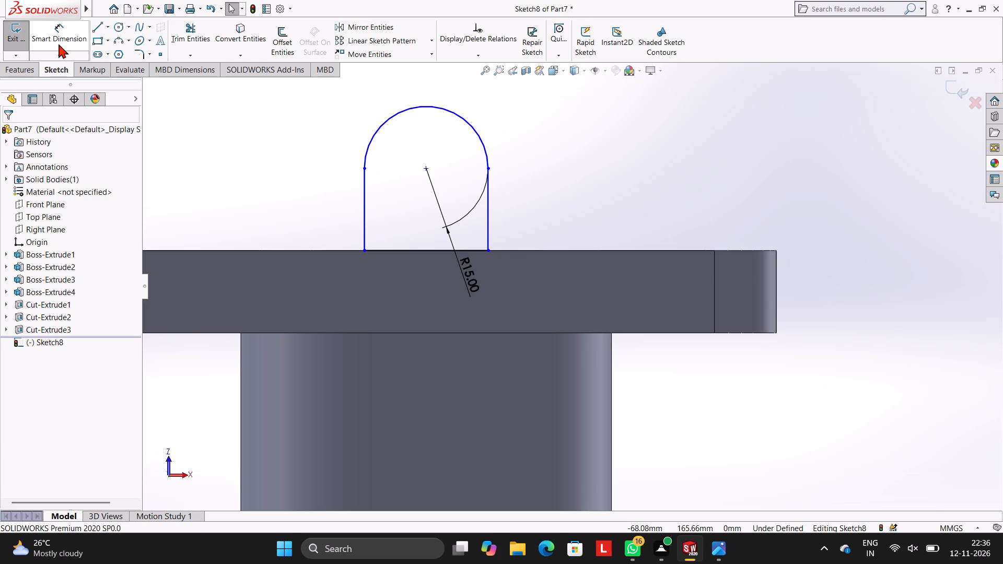
{"action": "left_click", "coordinate": [485, 211]}
{"action": "left_click", "coordinate": [552, 204]}
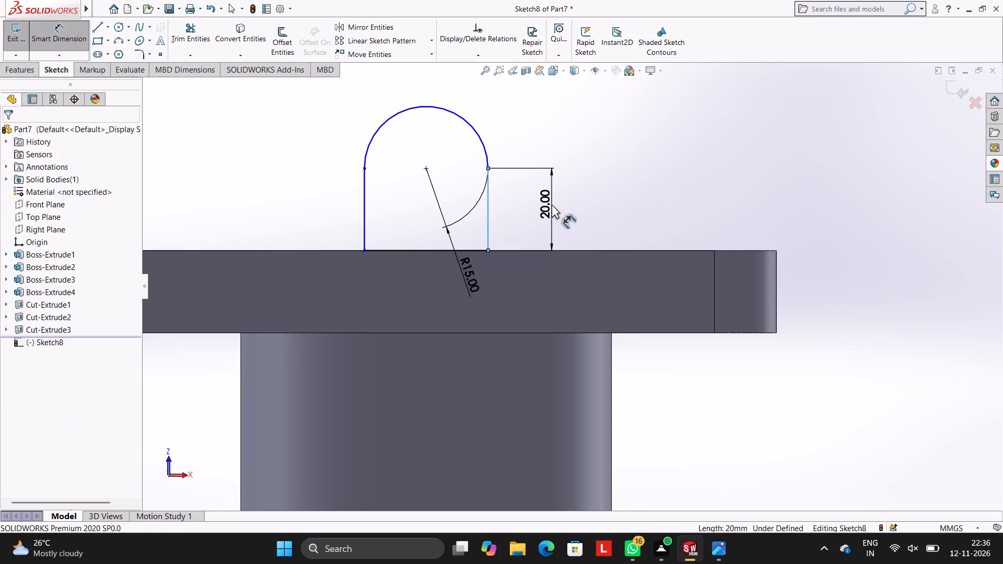
{"action": "left_click", "coordinate": [504, 186]}
{"action": "left_click", "coordinate": [543, 121]}
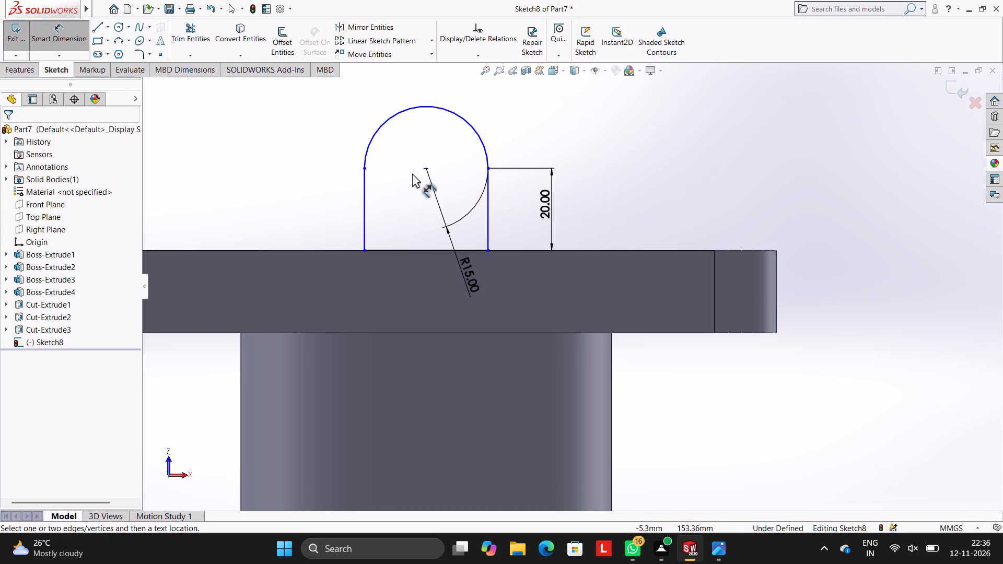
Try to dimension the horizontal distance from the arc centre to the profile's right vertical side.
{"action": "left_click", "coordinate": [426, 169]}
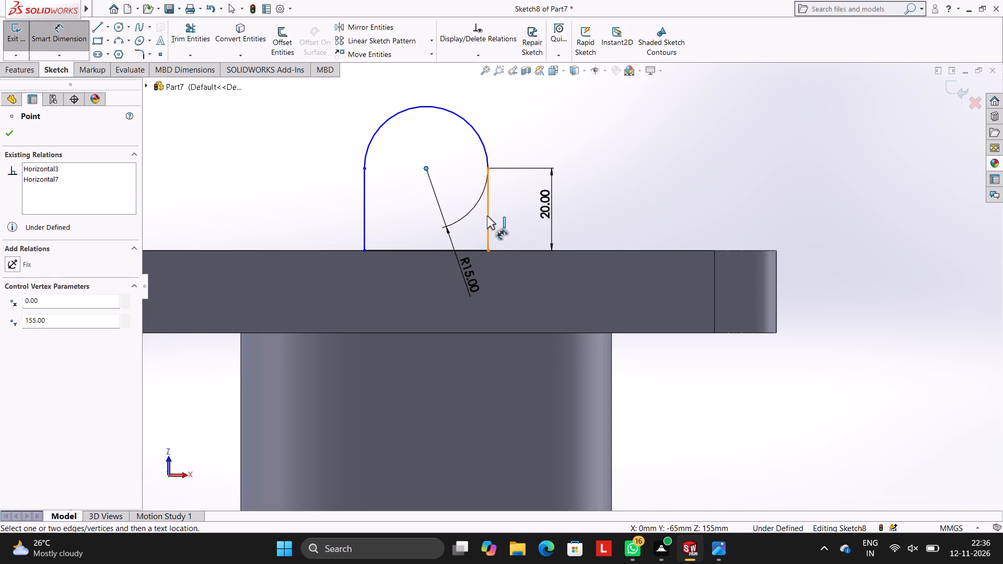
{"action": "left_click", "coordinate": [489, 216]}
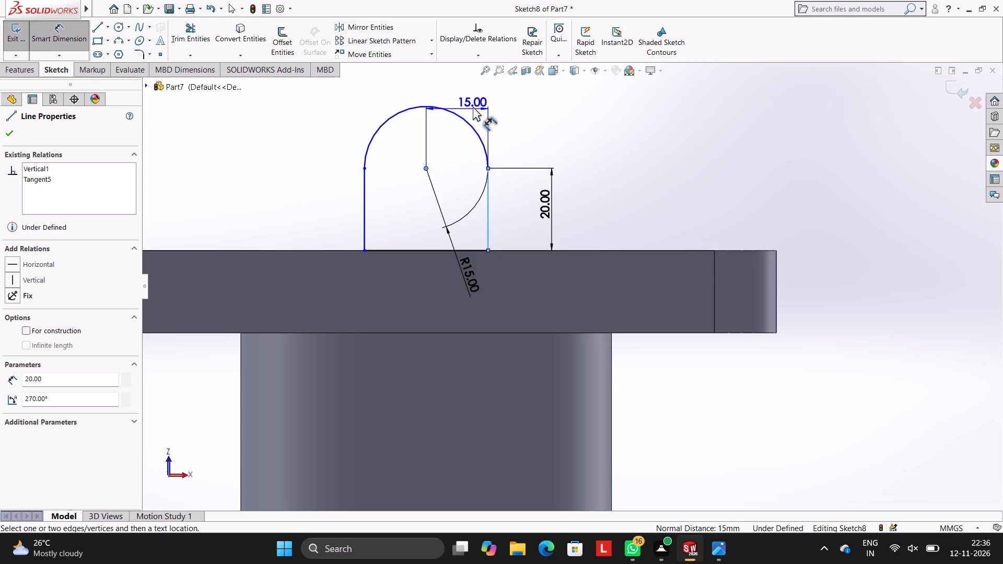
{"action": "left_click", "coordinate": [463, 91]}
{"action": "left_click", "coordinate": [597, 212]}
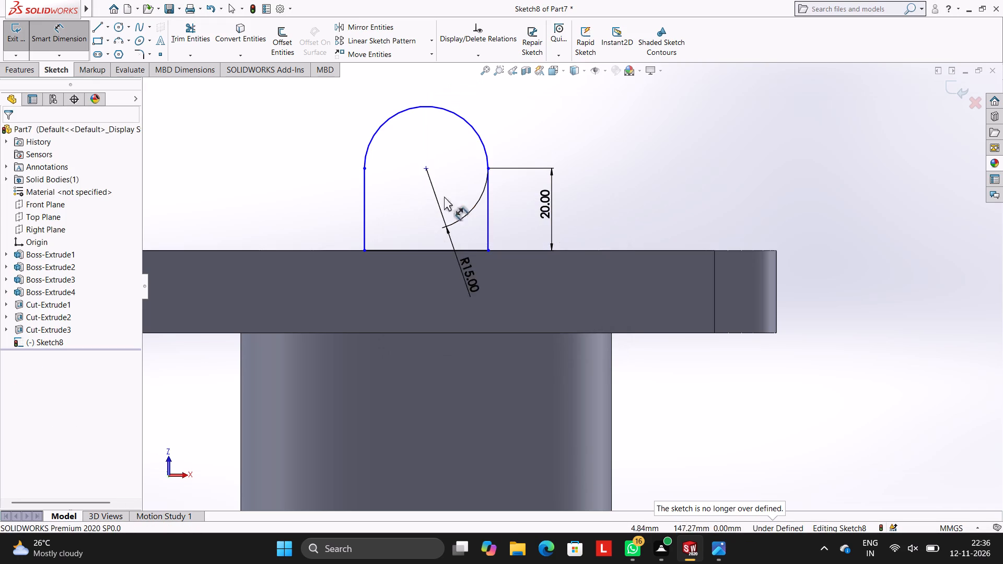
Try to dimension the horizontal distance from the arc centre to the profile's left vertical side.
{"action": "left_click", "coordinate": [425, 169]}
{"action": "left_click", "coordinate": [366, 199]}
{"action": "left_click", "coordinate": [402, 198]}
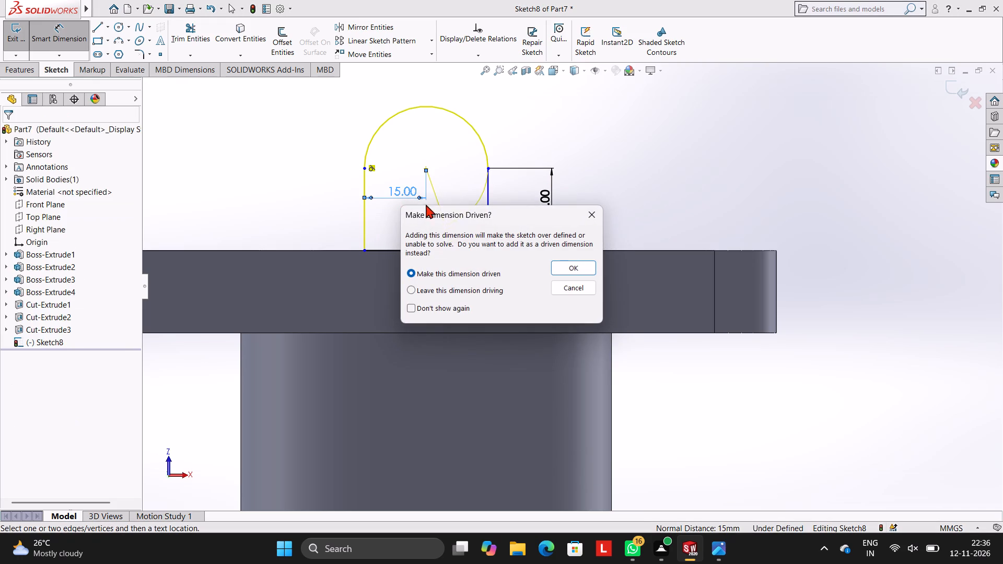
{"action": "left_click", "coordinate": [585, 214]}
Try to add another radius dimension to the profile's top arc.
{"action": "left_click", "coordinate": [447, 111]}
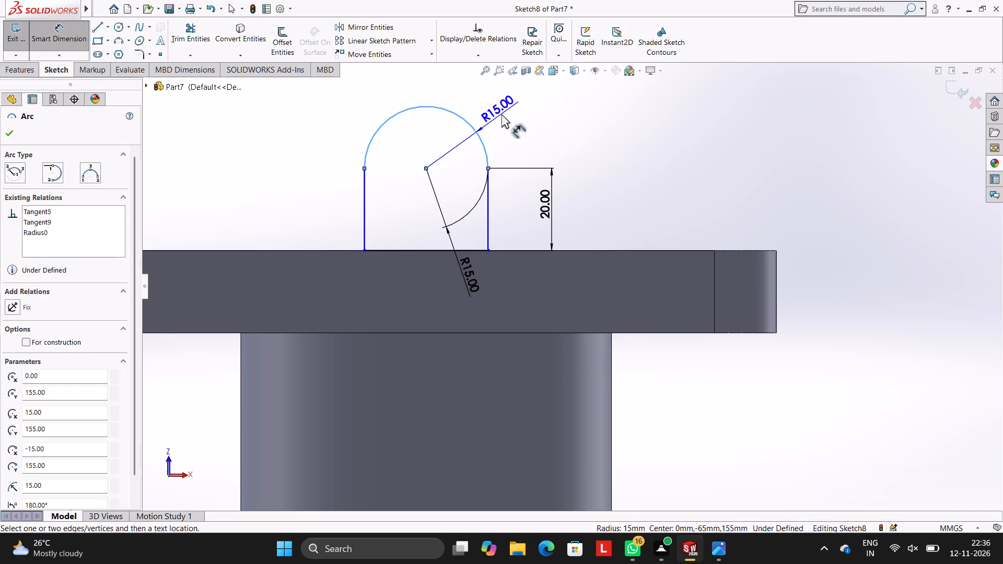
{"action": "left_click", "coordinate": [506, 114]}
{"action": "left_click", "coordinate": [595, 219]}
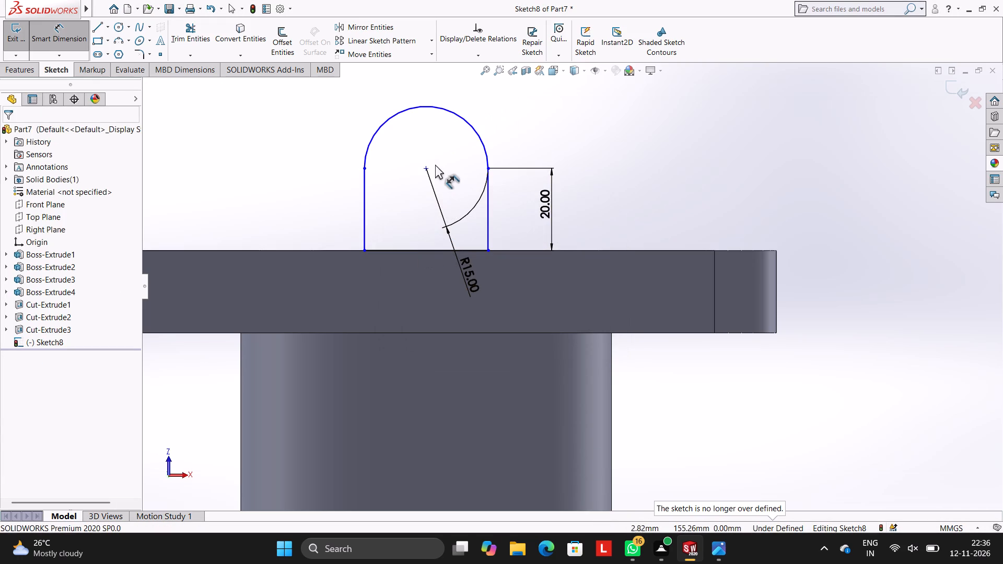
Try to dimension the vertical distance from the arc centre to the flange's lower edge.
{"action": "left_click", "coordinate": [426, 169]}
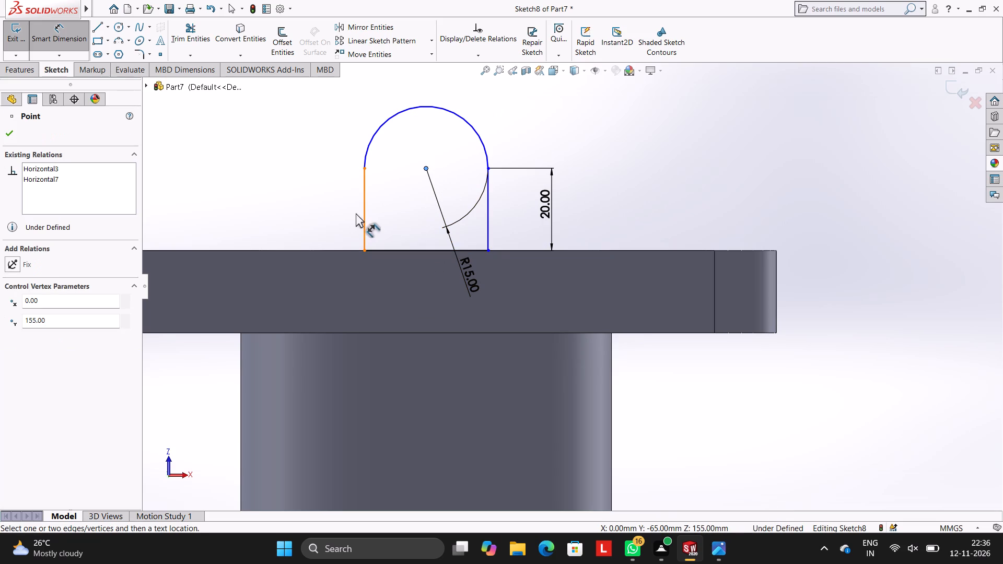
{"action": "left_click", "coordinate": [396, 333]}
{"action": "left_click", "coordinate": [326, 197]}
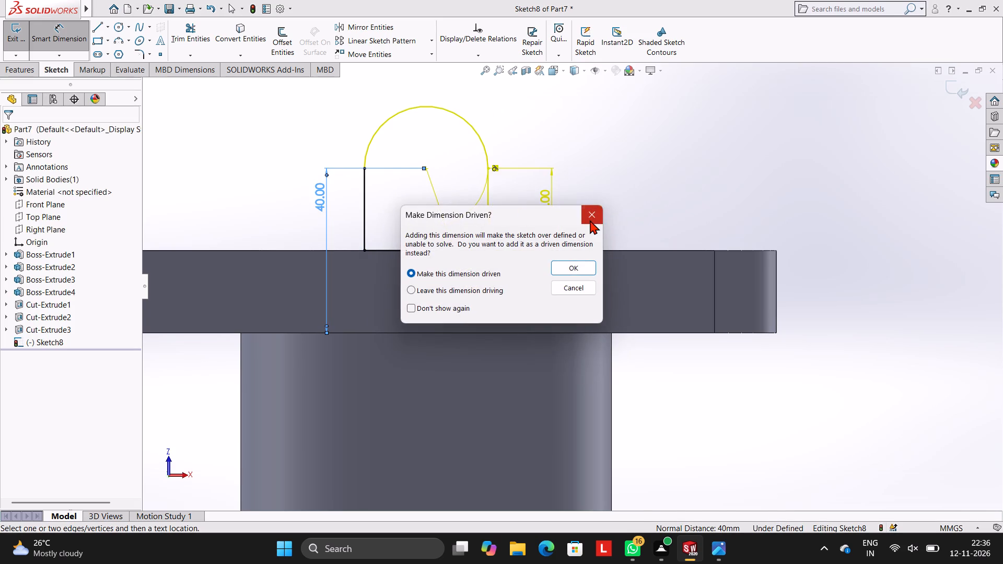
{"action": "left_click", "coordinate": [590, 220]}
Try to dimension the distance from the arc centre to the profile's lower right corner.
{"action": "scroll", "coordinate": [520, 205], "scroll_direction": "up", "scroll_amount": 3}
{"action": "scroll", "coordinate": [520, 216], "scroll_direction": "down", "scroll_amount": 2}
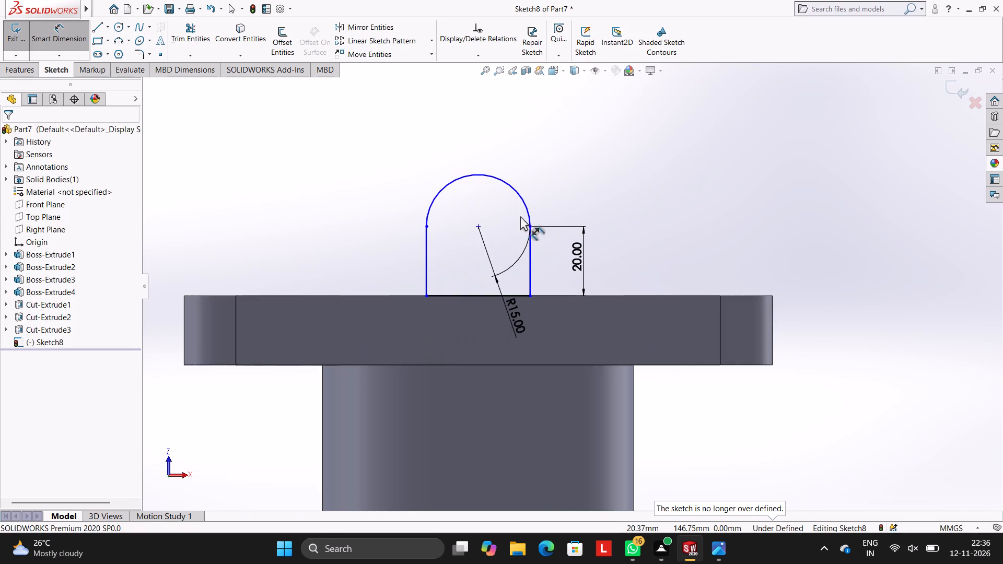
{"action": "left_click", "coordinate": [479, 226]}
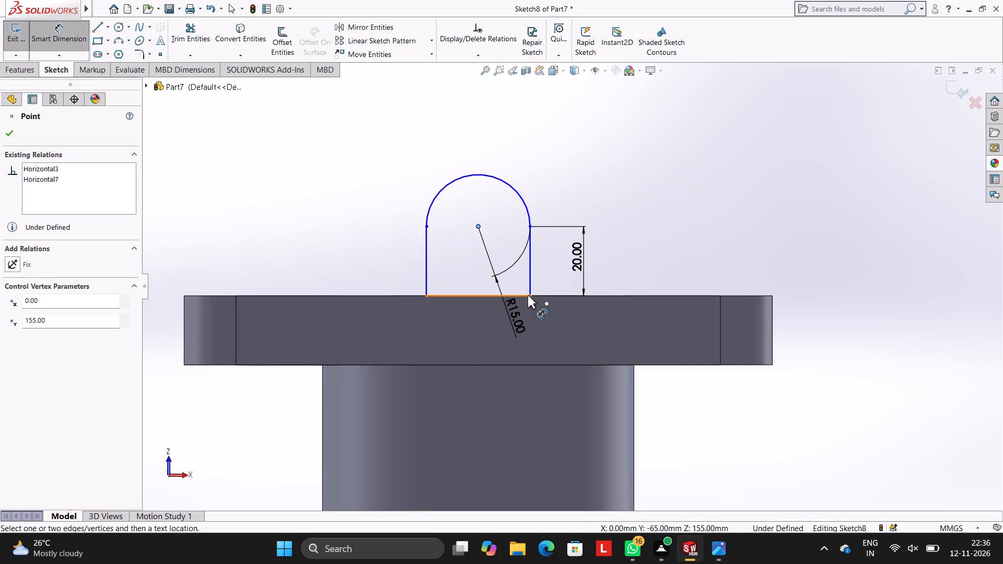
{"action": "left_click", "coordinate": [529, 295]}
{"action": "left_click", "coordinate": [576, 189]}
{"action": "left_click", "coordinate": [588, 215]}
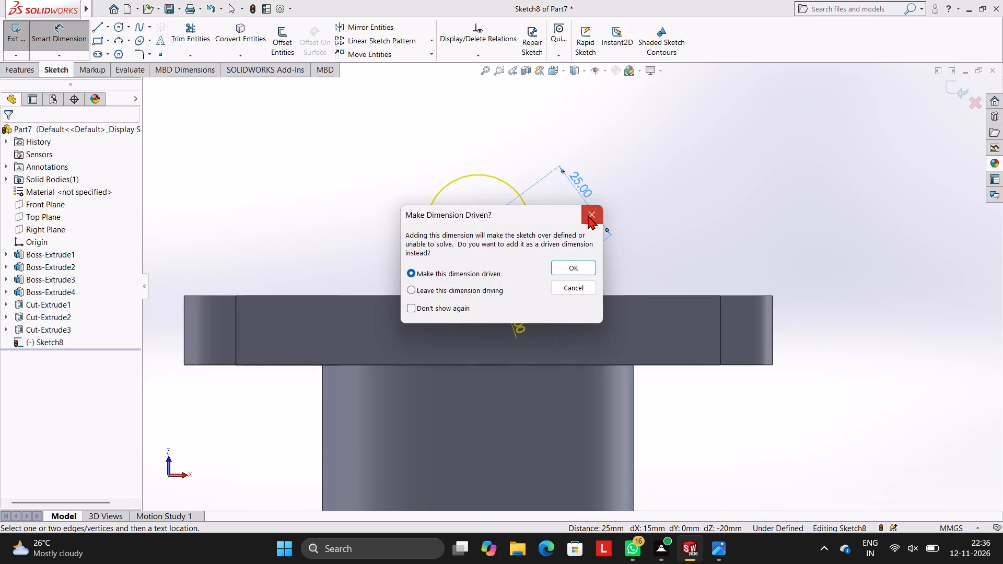
Dimension the horizontal distance from the profile's lower right corner to the start of the flange's right corner rounding at 55 mm.
{"action": "left_click", "coordinate": [529, 294]}
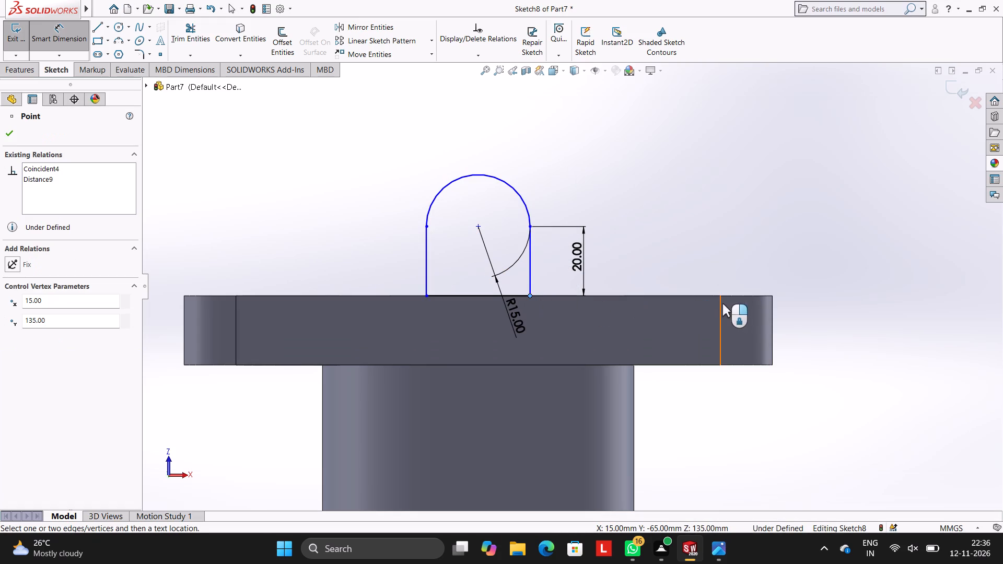
{"action": "left_click", "coordinate": [720, 295]}
{"action": "left_click", "coordinate": [682, 163]}
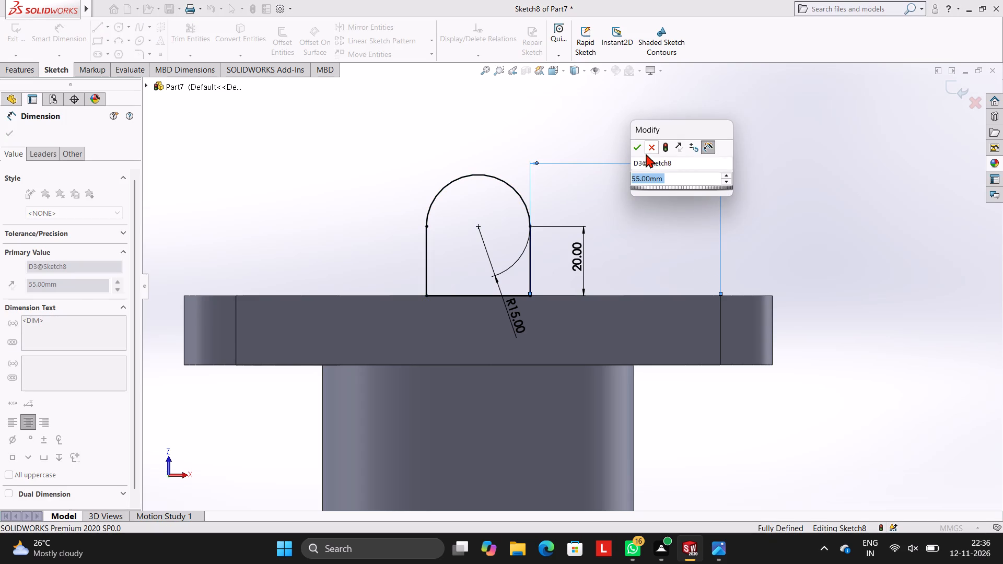
{"action": "left_click", "coordinate": [637, 147]}
{"action": "left_click", "coordinate": [635, 208]}
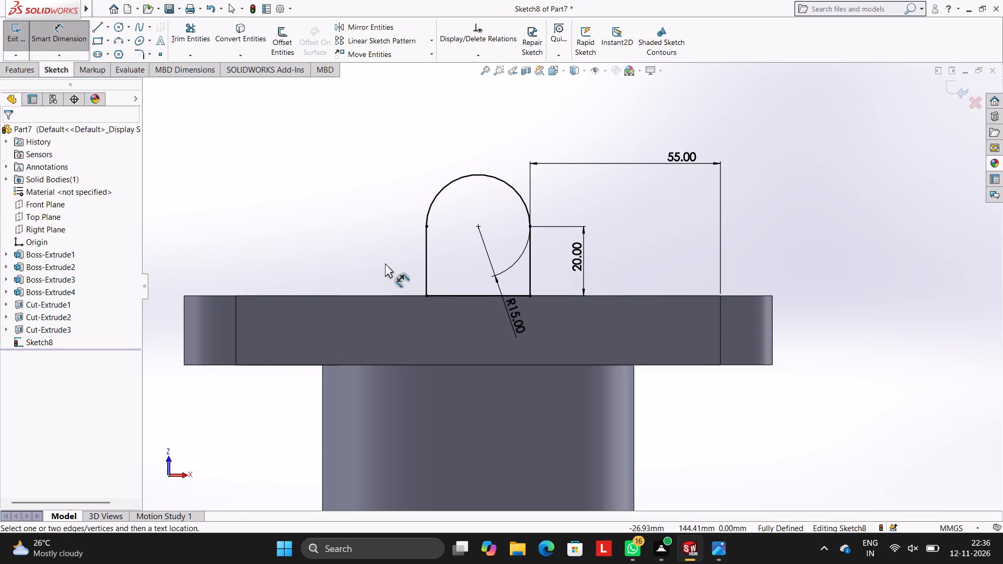
Extrude the arched profile 15 mm as a merged boss, with the direction reversed so it sits over the flange.
{"action": "scroll", "coordinate": [385, 263], "scroll_direction": "up", "scroll_amount": 1}
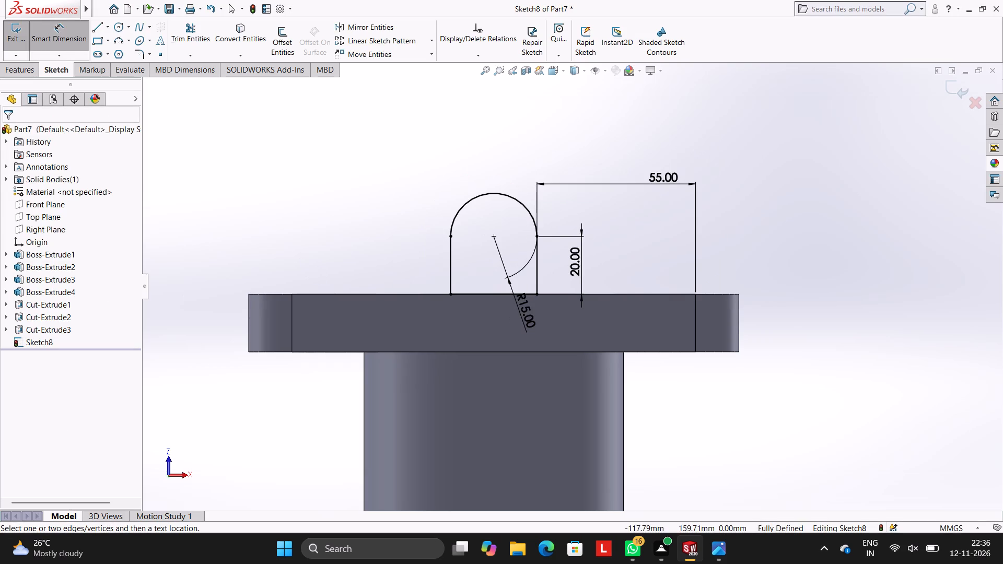
{"action": "left_click", "coordinate": [25, 69]}
{"action": "left_click", "coordinate": [24, 44]}
{"action": "middle_click_drag", "start_coordinate": [335, 177], "coordinate": [378, 194]}
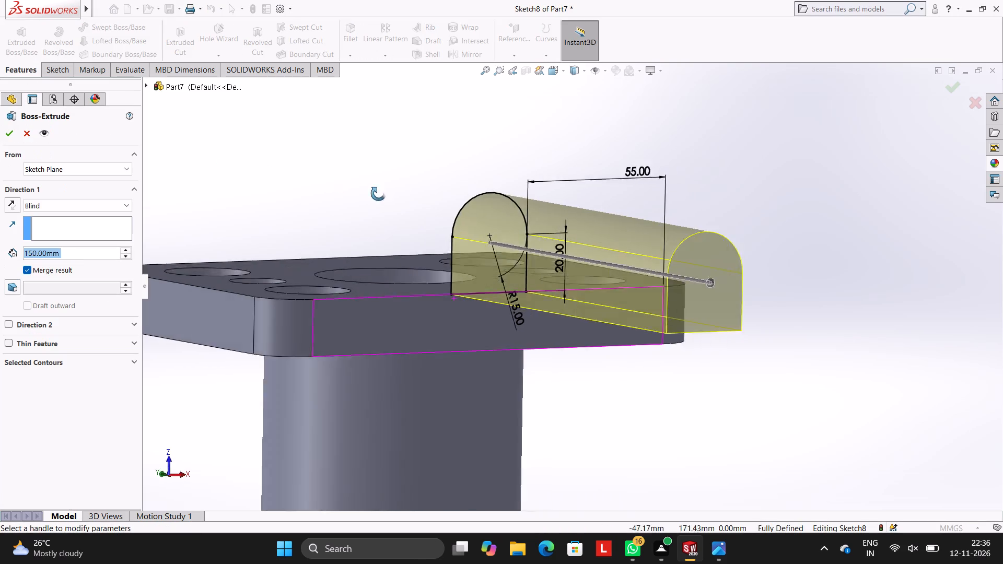
{"action": "middle_click_drag", "start_coordinate": [378, 194], "coordinate": [430, 217]}
{"action": "left_click", "coordinate": [15, 202]}
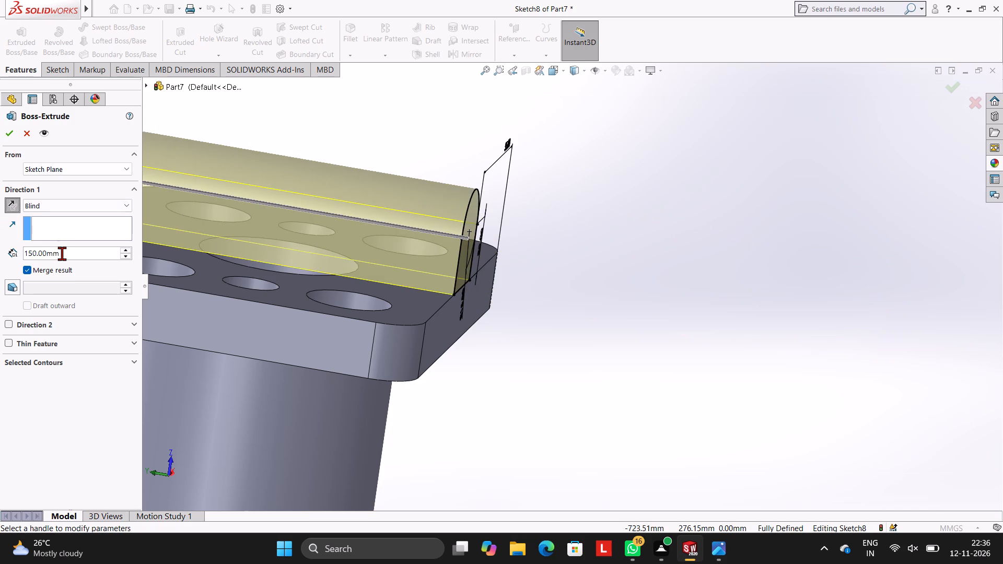
{"action": "left_click", "coordinate": [64, 254]}
{"action": "key", "text": "BackSpace"}
{"action": "key", "text": "BackSpace"}
{"action": "key", "text": "BackSpace"}
{"action": "key", "text": "BackSpace"}
{"action": "key", "text": "BackSpace"}
{"action": "key", "text": "BackSpace"}
{"action": "key", "text": "BackSpace"}
{"action": "key", "text": "BackSpace"}
{"action": "key", "text": "BackSpace"}
{"action": "key", "text": "BackSpace"}
{"action": "key", "text": "BackSpace"}
{"action": "key", "text": "BackSpace"}
{"action": "key", "text": "BackSpace"}
{"action": "key", "text": "BackSpace"}
{"action": "key", "text": "BackSpace"}
{"action": "key", "text": "BackSpace"}
{"action": "type", "text": "15."}
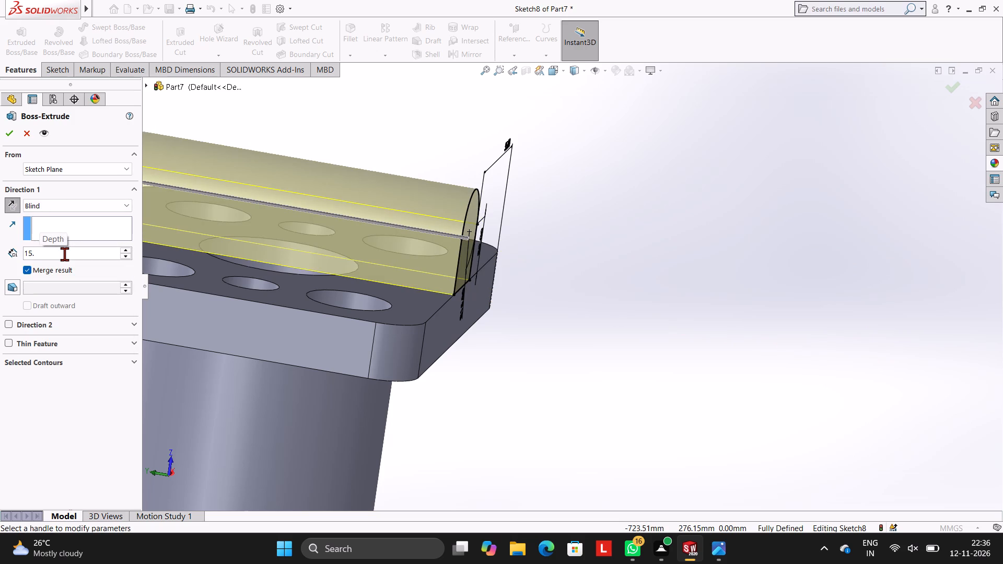
{"action": "key", "text": "BackSpace"}
{"action": "key", "text": "Return"}
{"action": "left_click", "coordinate": [13, 132]}
{"action": "left_click", "coordinate": [337, 146]}
Sketch a circle of 10 mm radius on the arched lug's inner face, centred on the lug's arc centre.
{"action": "scroll", "coordinate": [343, 153], "scroll_direction": "up", "scroll_amount": 1}
{"action": "middle_click_drag", "start_coordinate": [343, 153], "coordinate": [383, 175]}
{"action": "scroll", "coordinate": [385, 176], "scroll_direction": "up", "scroll_amount": 3}
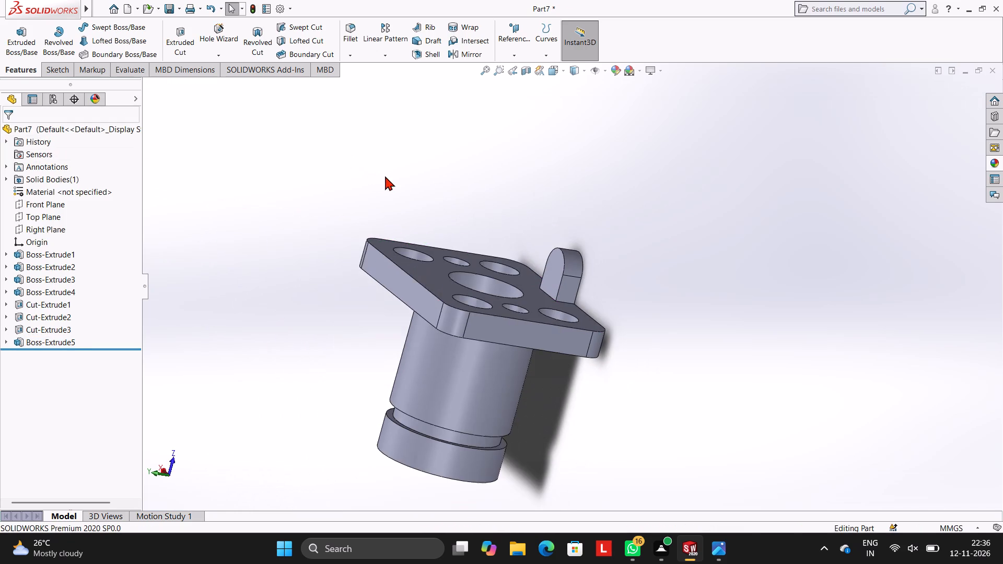
{"action": "middle_click_drag", "start_coordinate": [506, 217], "coordinate": [527, 268]}
{"action": "middle_click_drag", "start_coordinate": [696, 254], "coordinate": [721, 255]}
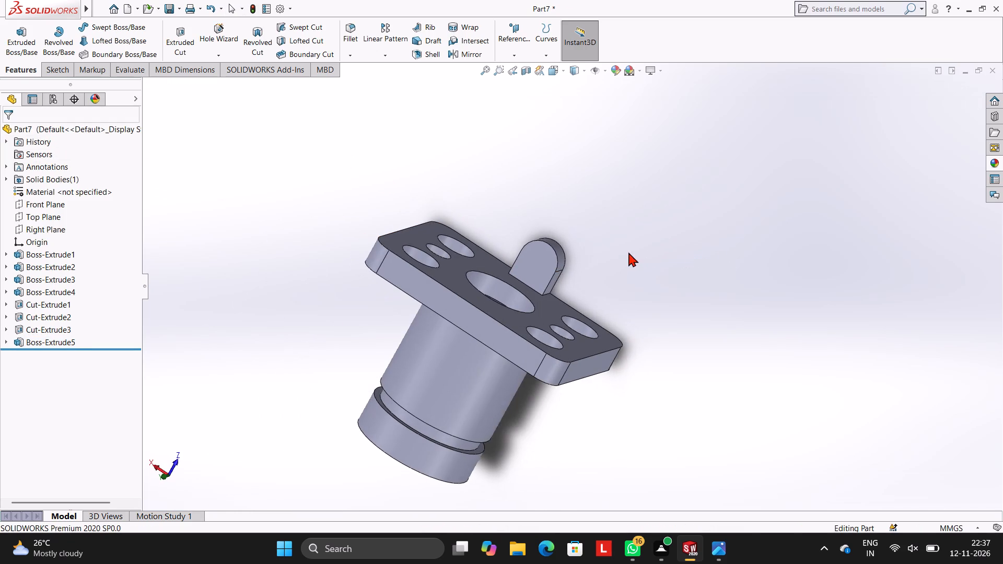
{"action": "left_click", "coordinate": [544, 266]}
{"action": "left_click", "coordinate": [592, 236]}
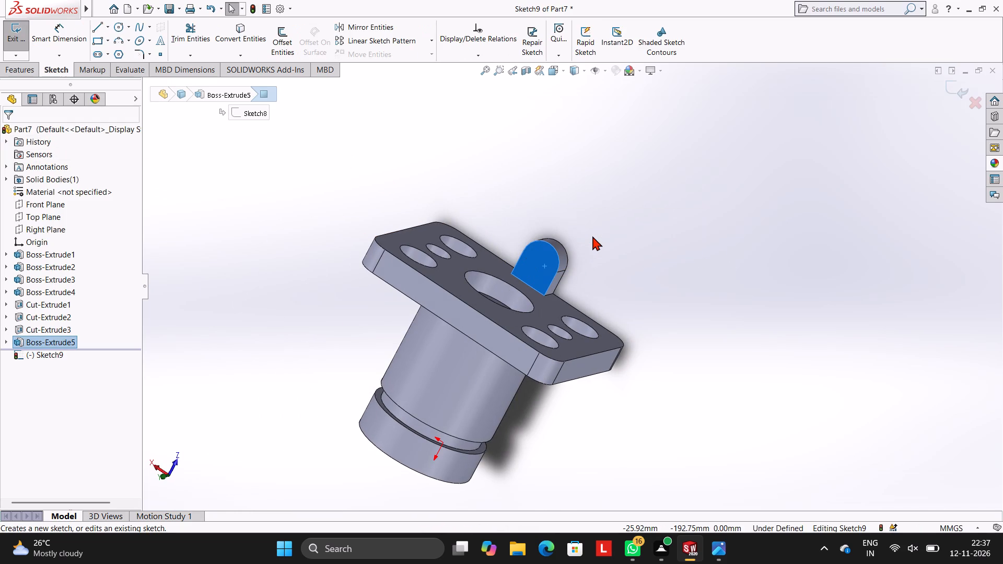
{"action": "key", "text": "ctrl+8"}
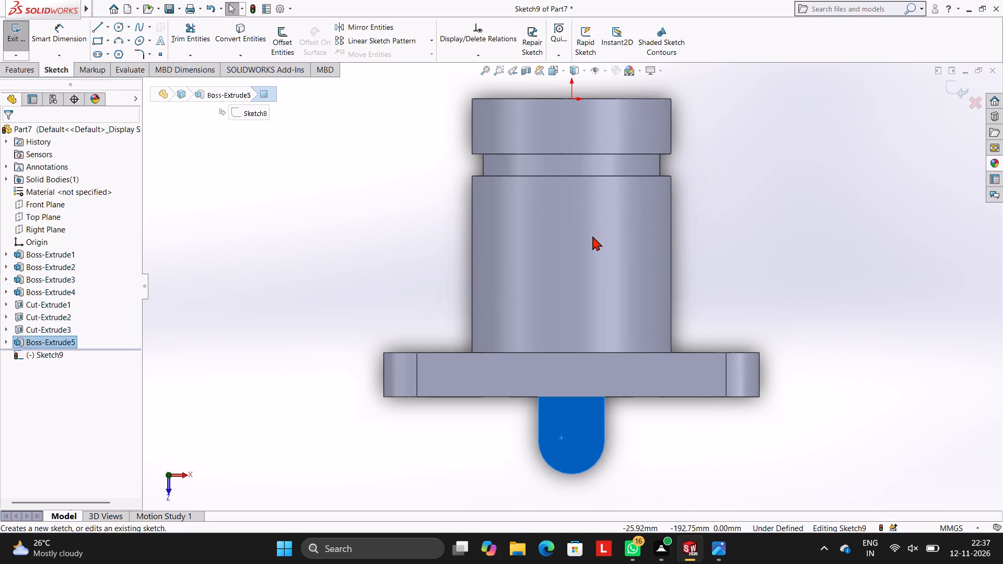
{"action": "scroll", "coordinate": [568, 383], "scroll_direction": "up", "scroll_amount": 2}
{"action": "scroll", "coordinate": [634, 411], "scroll_direction": "up", "scroll_amount": 1}
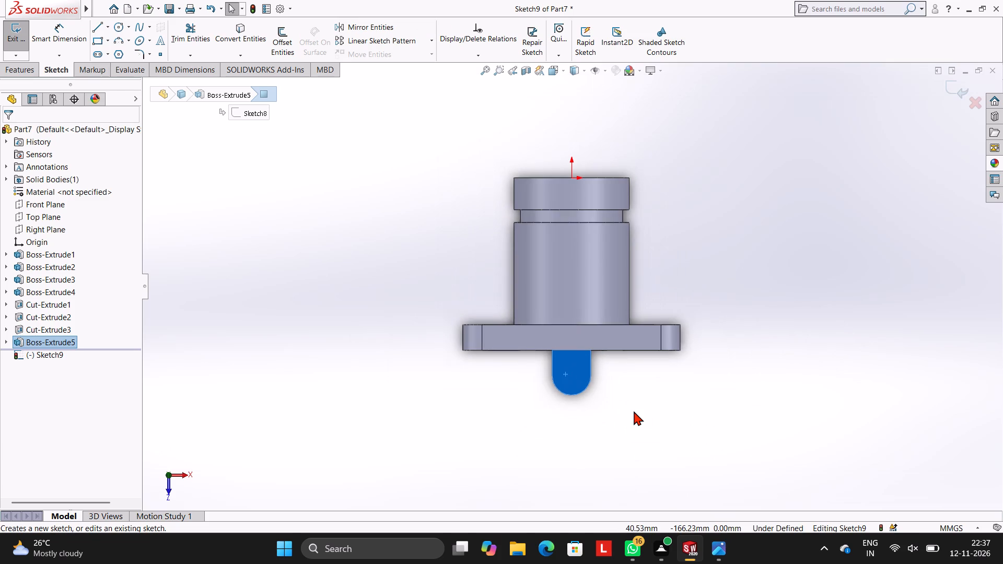
{"action": "scroll", "coordinate": [634, 411], "scroll_direction": "down", "scroll_amount": 1}
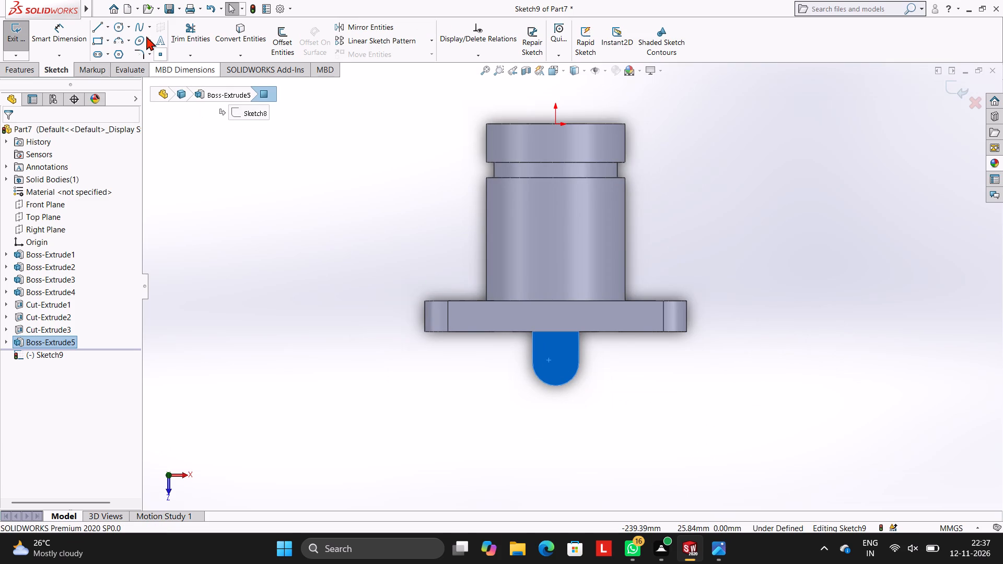
{"action": "left_click", "coordinate": [121, 29]}
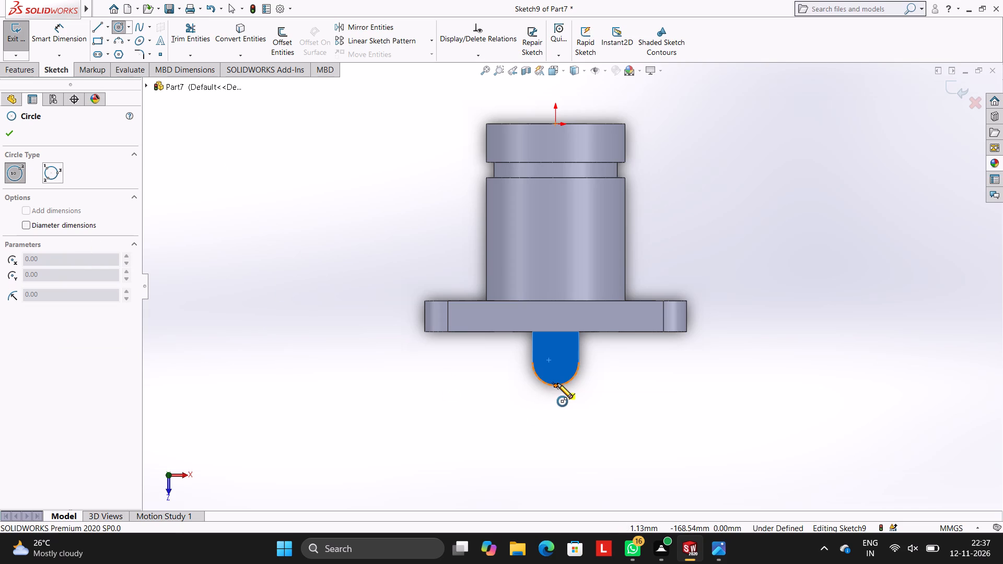
{"action": "scroll", "coordinate": [557, 383], "scroll_direction": "down", "scroll_amount": 5}
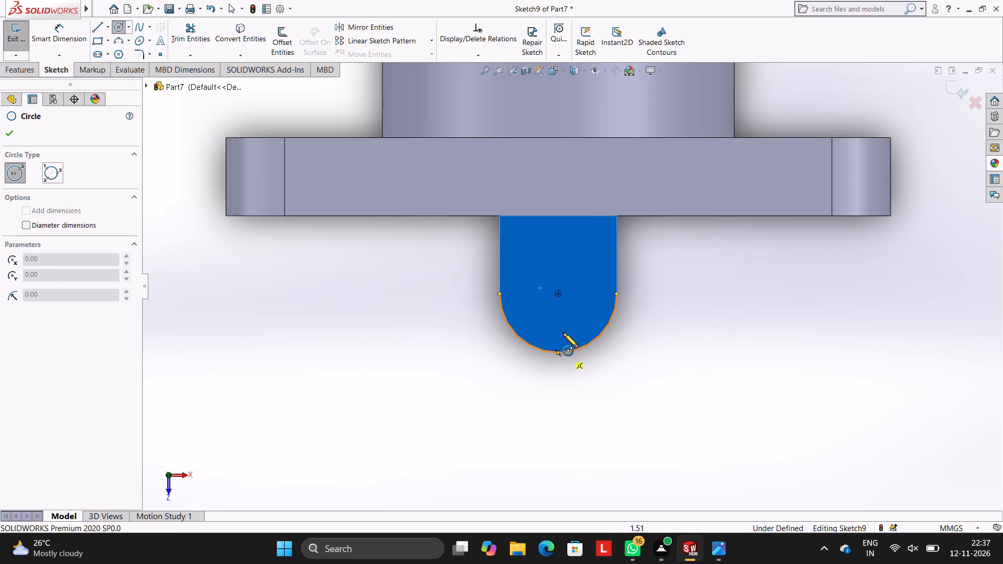
{"action": "left_click", "coordinate": [559, 293]}
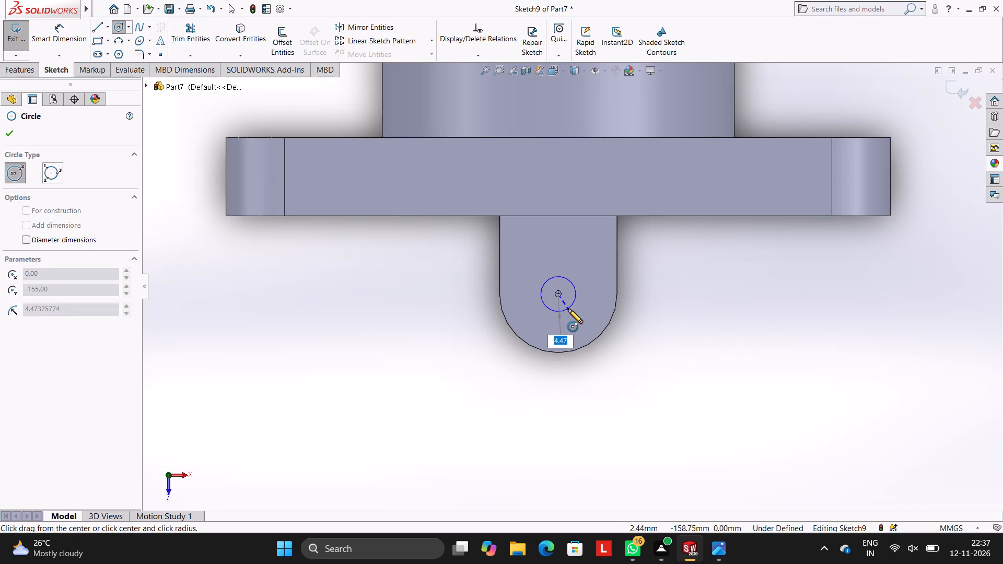
{"action": "type", "text": "10"}
{"action": "key", "text": "Return"}
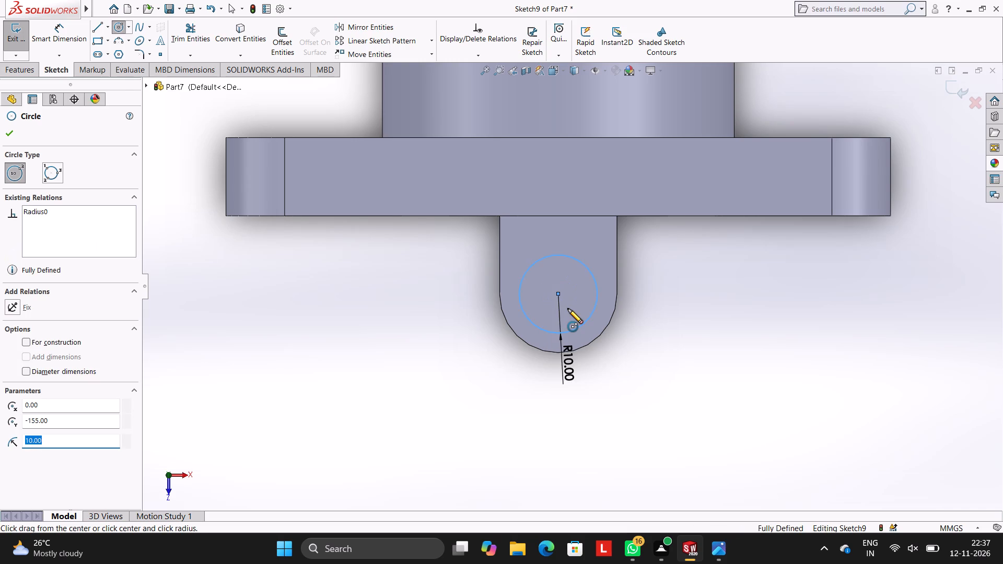
{"action": "key", "text": "Escape"}
{"action": "key", "text": "Escape"}
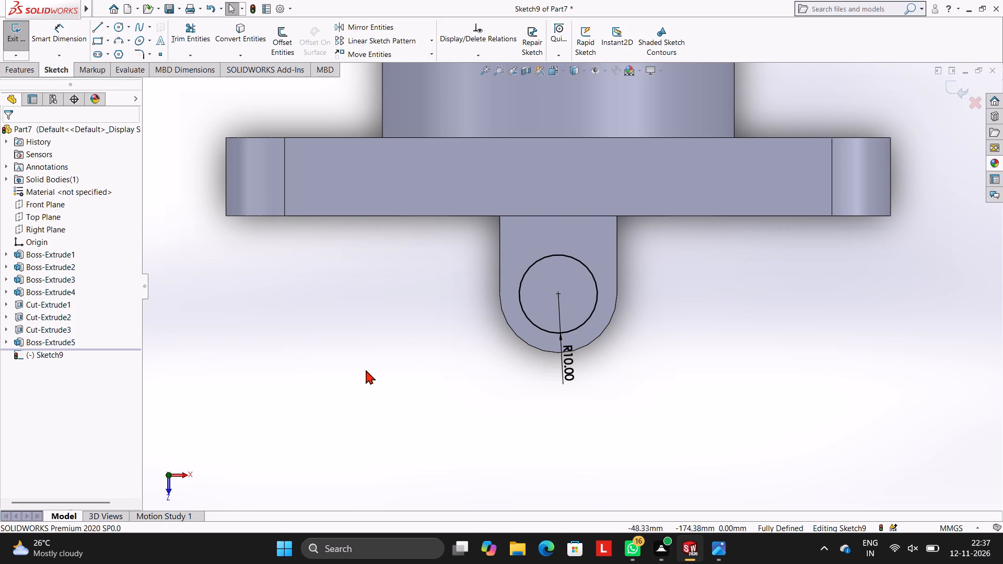
Cut-extrude the circle through the arched lug to form its hole.
{"action": "left_click", "coordinate": [26, 69]}
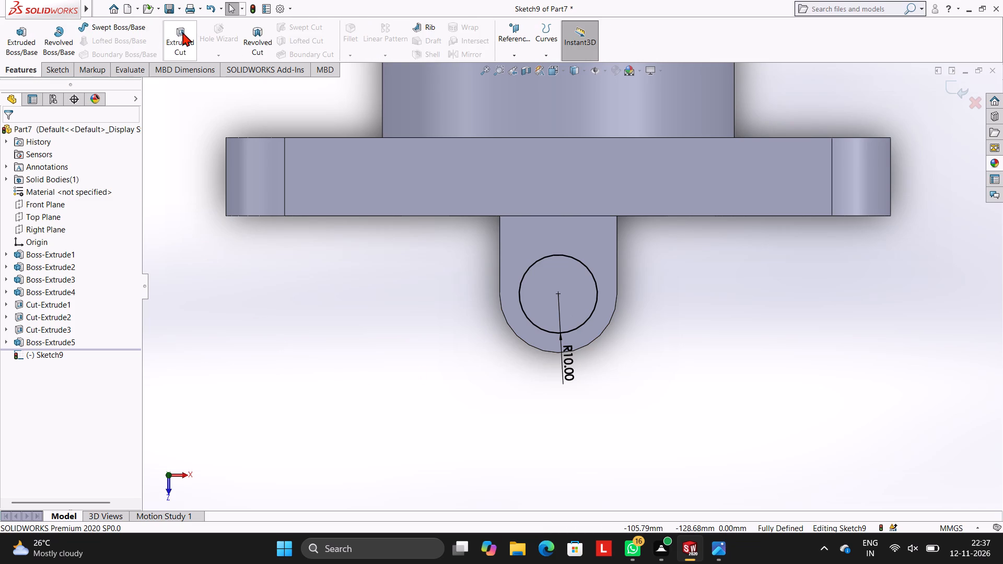
{"action": "left_click", "coordinate": [182, 32]}
{"action": "left_click", "coordinate": [11, 132]}
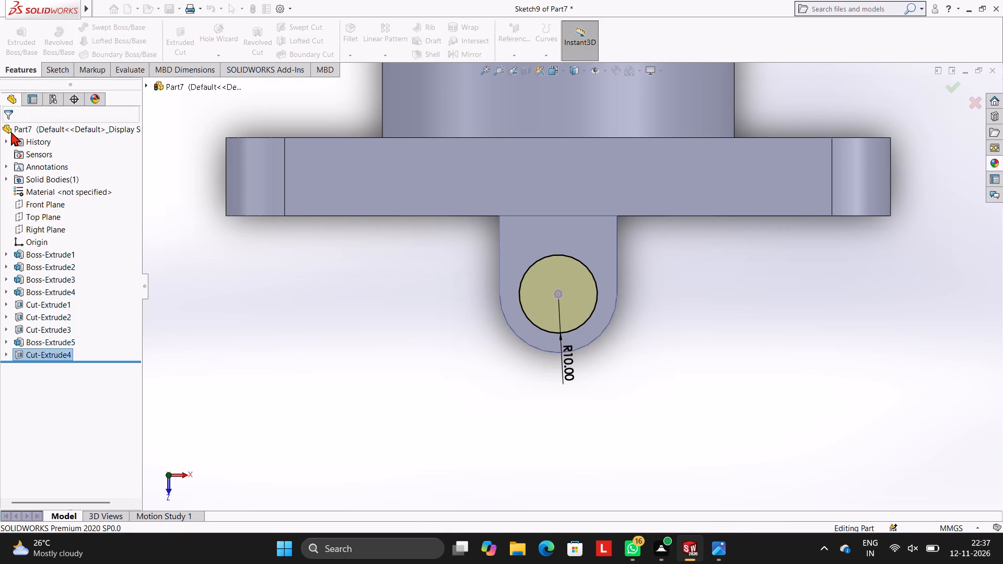
{"action": "left_click", "coordinate": [257, 285]}
Examine the part from several angles, checking the flange holes, the stepped cylinder and the lug with its hole.
{"action": "middle_click_drag", "start_coordinate": [609, 398], "coordinate": [648, 253]}
{"action": "scroll", "coordinate": [654, 271], "scroll_direction": "up", "scroll_amount": 4}
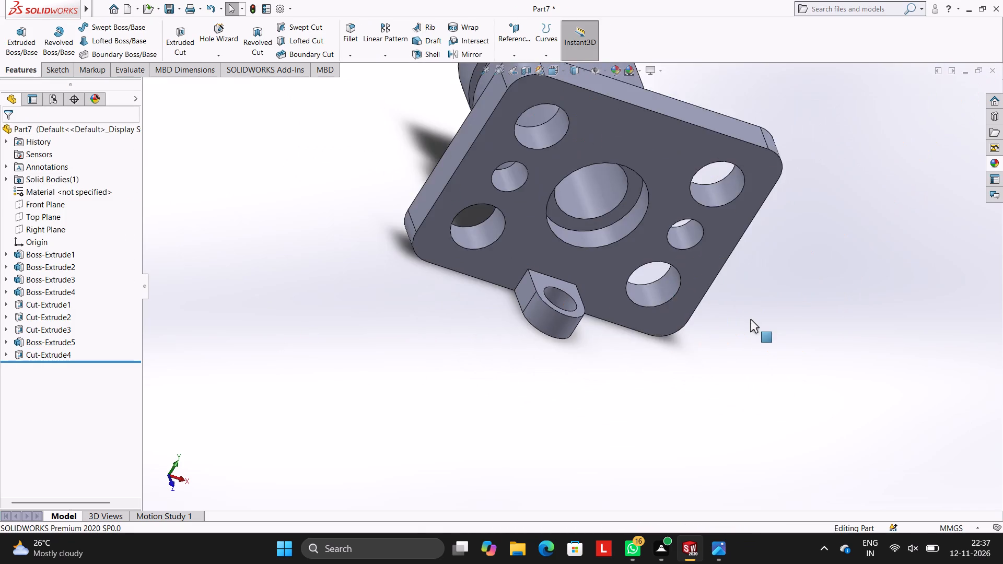
{"action": "middle_click_drag", "start_coordinate": [751, 319], "coordinate": [687, 128]}
{"action": "scroll", "coordinate": [752, 234], "scroll_direction": "up", "scroll_amount": 2}
{"action": "middle_click_drag", "start_coordinate": [801, 210], "coordinate": [821, 202]}
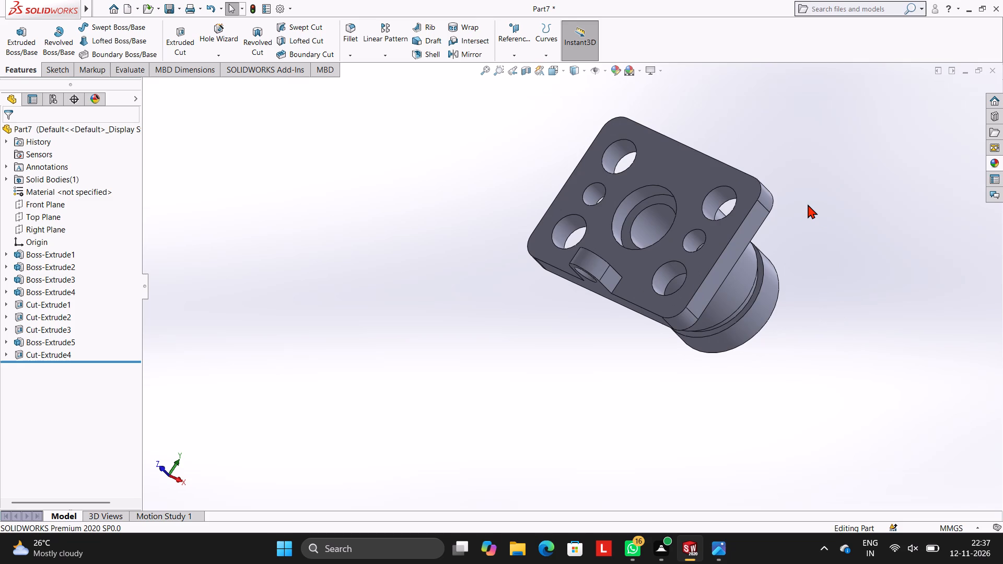
{"action": "scroll", "coordinate": [725, 230], "scroll_direction": "up", "scroll_amount": 3}
{"action": "middle_click_drag", "start_coordinate": [767, 226], "coordinate": [816, 168]}
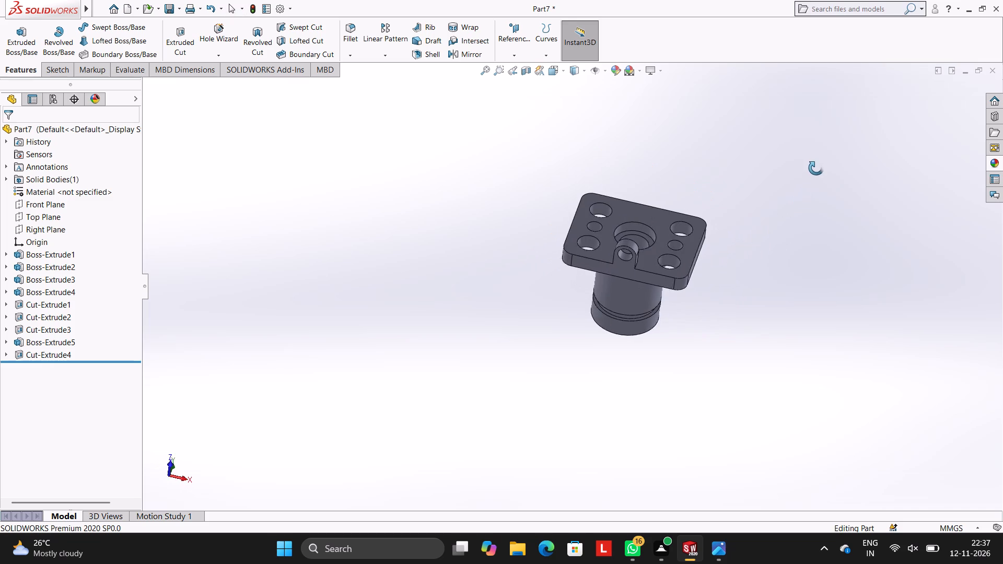
{"action": "middle_click_drag", "start_coordinate": [816, 168], "coordinate": [810, 161]}
{"action": "middle_click_drag", "start_coordinate": [580, 246], "coordinate": [729, 392]}
{"action": "middle_click_drag", "start_coordinate": [662, 257], "coordinate": [667, 417]}
{"action": "middle_click_drag", "start_coordinate": [633, 223], "coordinate": [624, 279]}
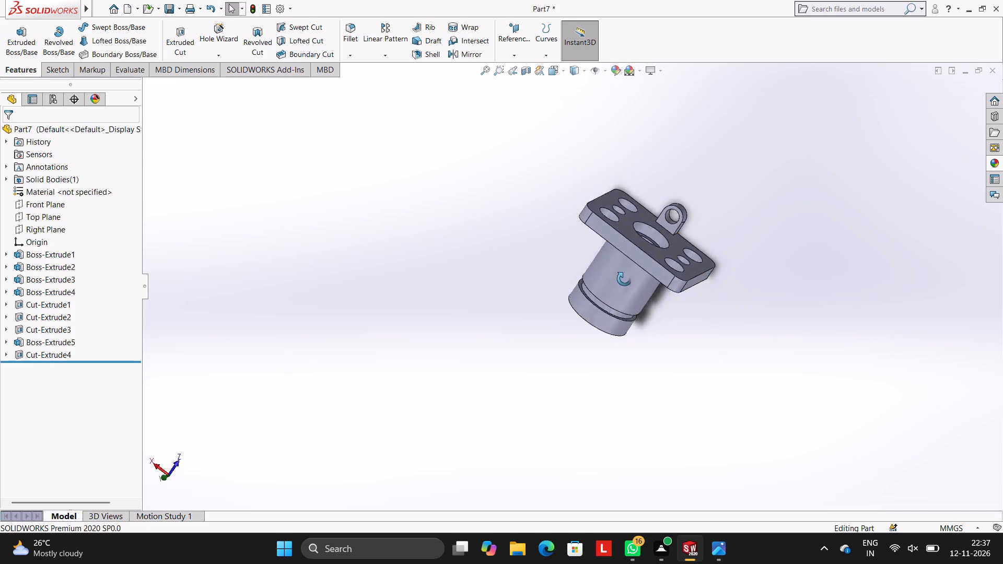
{"action": "middle_click_drag", "start_coordinate": [624, 279], "coordinate": [613, 256]}
{"action": "scroll", "coordinate": [615, 256], "scroll_direction": "up", "scroll_amount": 3}
{"action": "scroll", "coordinate": [616, 256], "scroll_direction": "down", "scroll_amount": 6}
{"action": "middle_click_drag", "start_coordinate": [725, 296], "coordinate": [741, 262]}
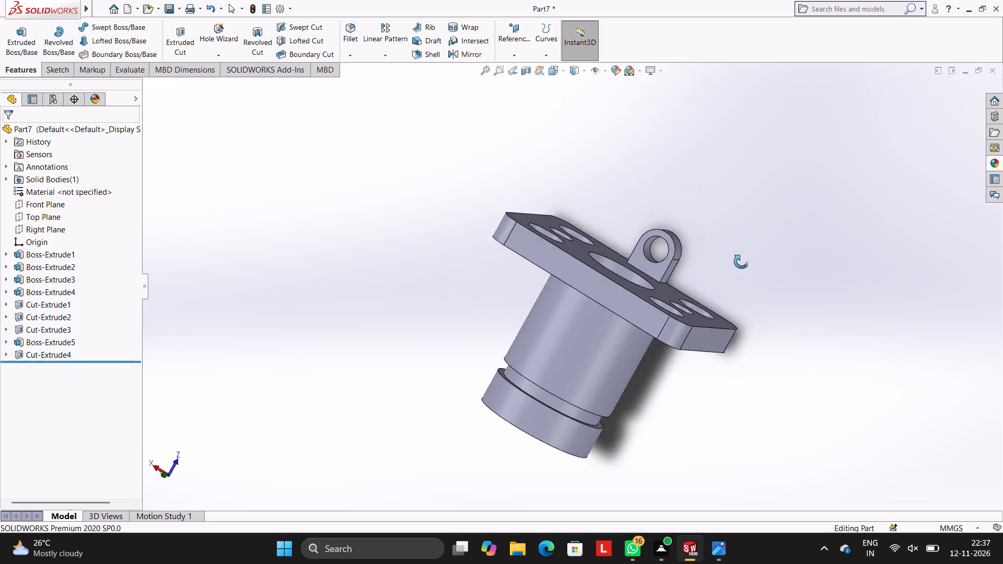
Apply the Red solid appearance to the whole body.
{"action": "middle_click_drag", "start_coordinate": [741, 262], "coordinate": [714, 231]}
{"action": "scroll", "coordinate": [534, 256], "scroll_direction": "down", "scroll_amount": 3}
{"action": "scroll", "coordinate": [574, 276], "scroll_direction": "up", "scroll_amount": 4}
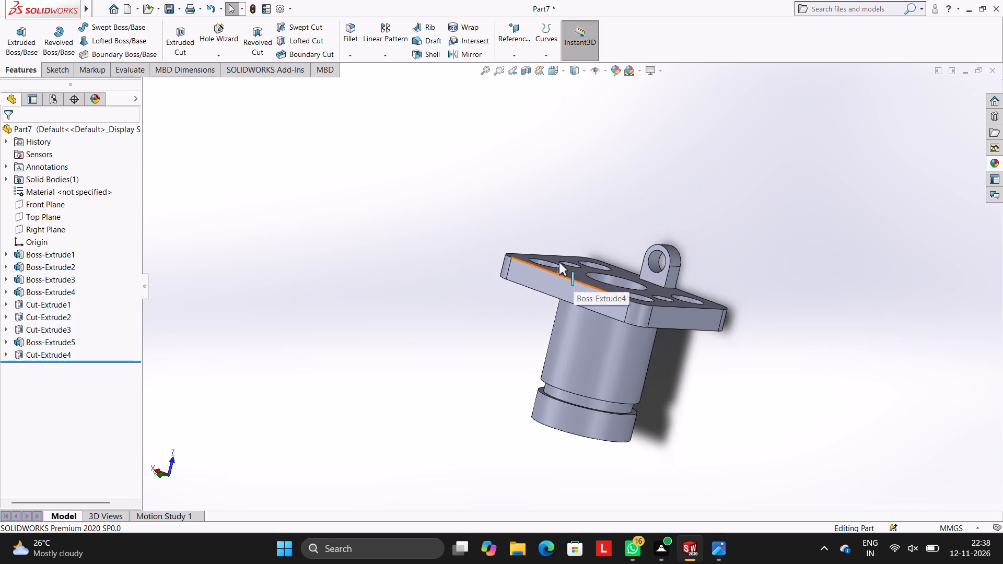
{"action": "middle_click_drag", "start_coordinate": [550, 261], "coordinate": [538, 310]}
{"action": "scroll", "coordinate": [569, 327], "scroll_direction": "up", "scroll_amount": 2}
{"action": "scroll", "coordinate": [581, 336], "scroll_direction": "down", "scroll_amount": 3}
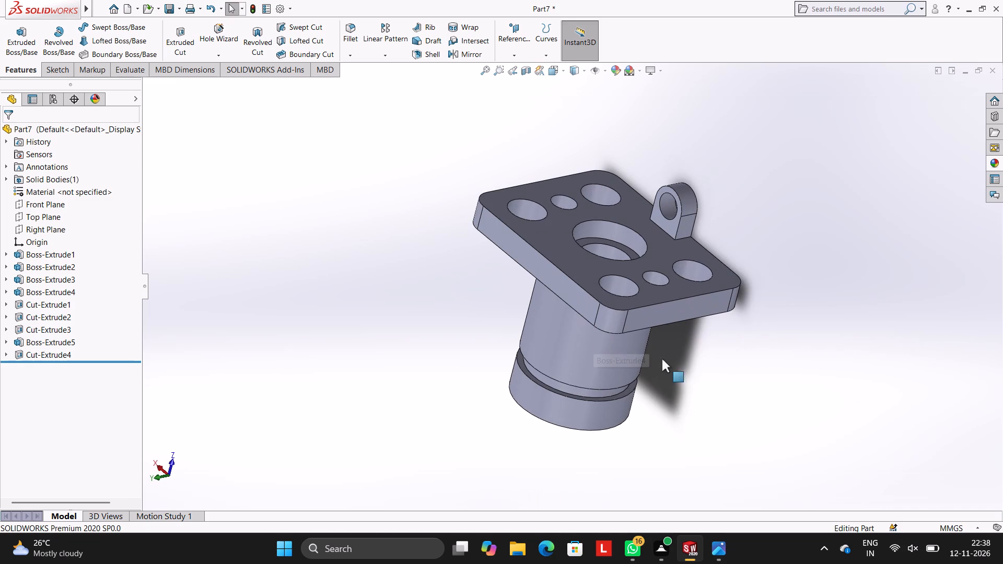
{"action": "left_click", "coordinate": [998, 161]}
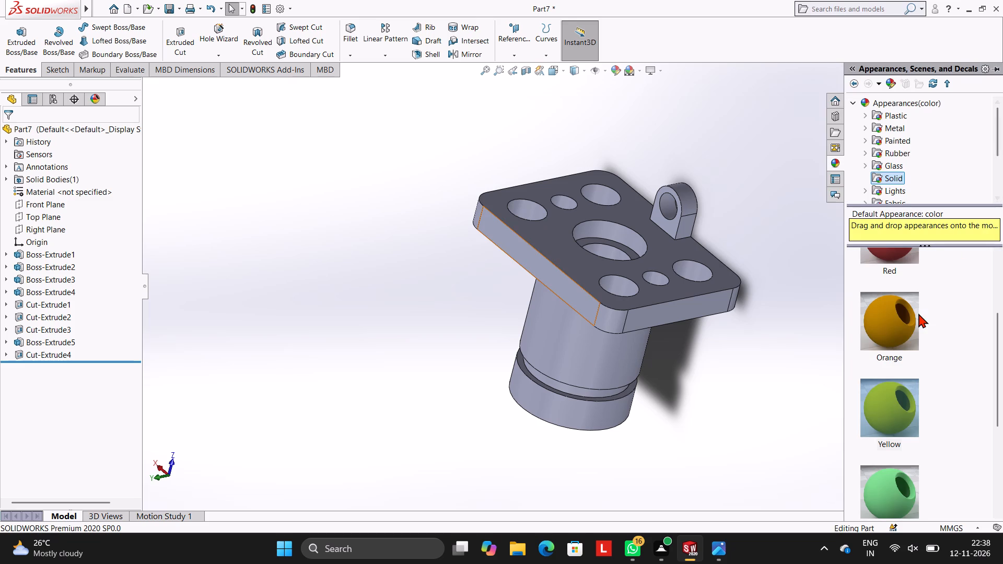
{"action": "scroll", "coordinate": [908, 328], "scroll_direction": "up", "scroll_amount": 1}
{"action": "left_click_drag", "start_coordinate": [903, 369], "coordinate": [624, 379]}
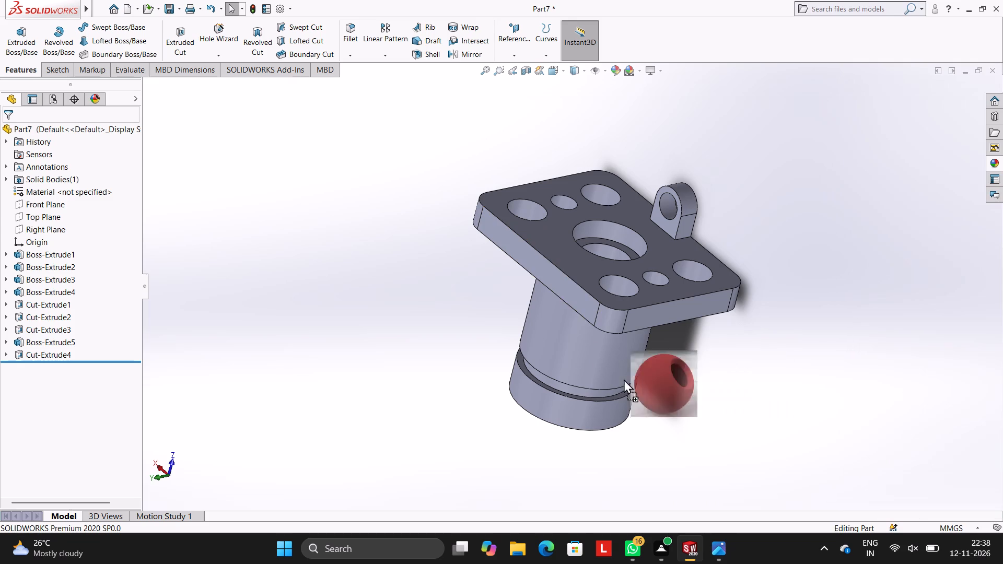
{"action": "left_click_drag", "start_coordinate": [624, 379], "coordinate": [587, 355]}
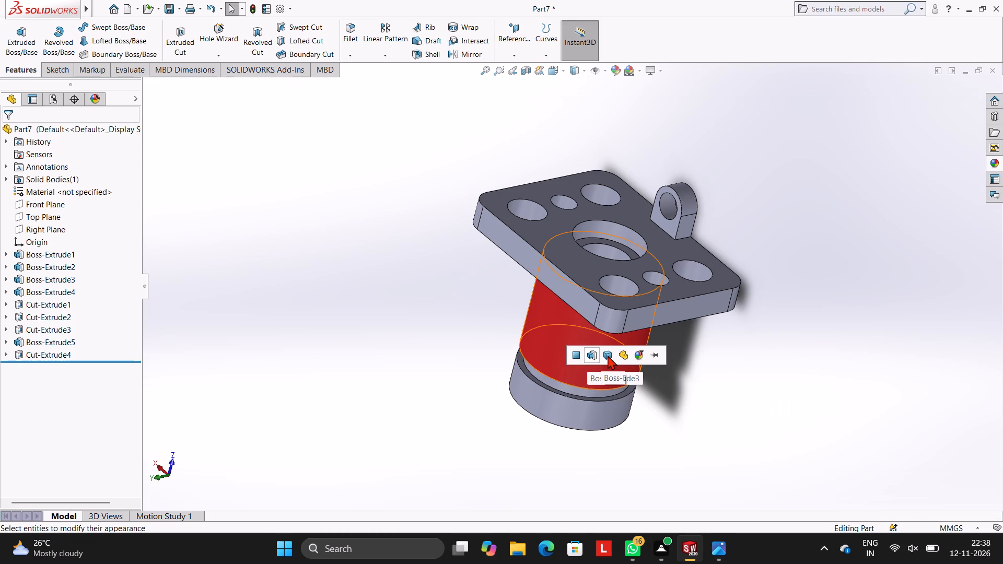
{"action": "left_click", "coordinate": [608, 355]}
Apply the Yellow solid appearance to the rectangular flange feature.
{"action": "left_click", "coordinate": [1000, 160]}
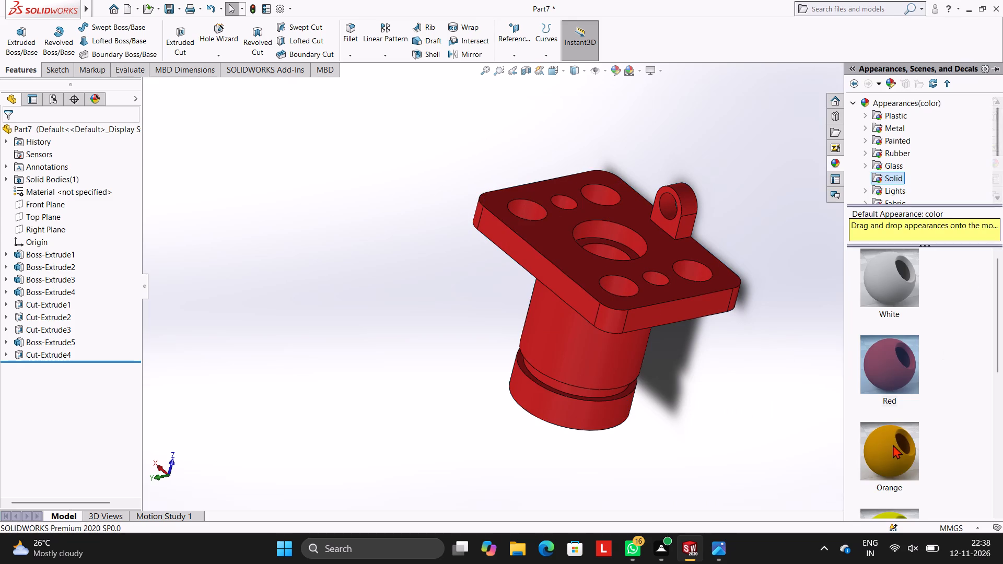
{"action": "scroll", "coordinate": [892, 444], "scroll_direction": "down", "scroll_amount": 1}
{"action": "left_click_drag", "start_coordinate": [893, 414], "coordinate": [586, 290]}
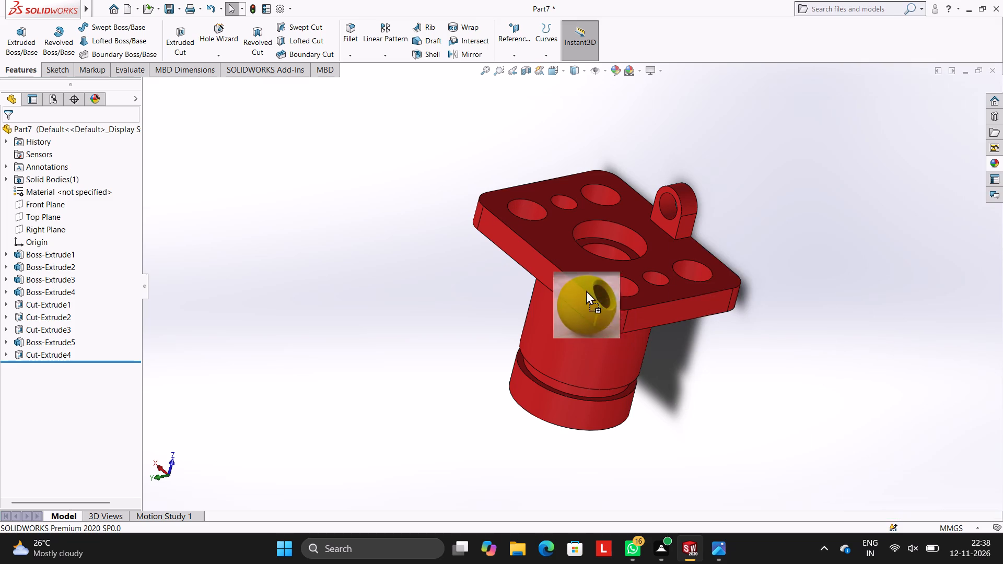
{"action": "left_click_drag", "start_coordinate": [586, 290], "coordinate": [559, 262]}
{"action": "left_click", "coordinate": [559, 262]}
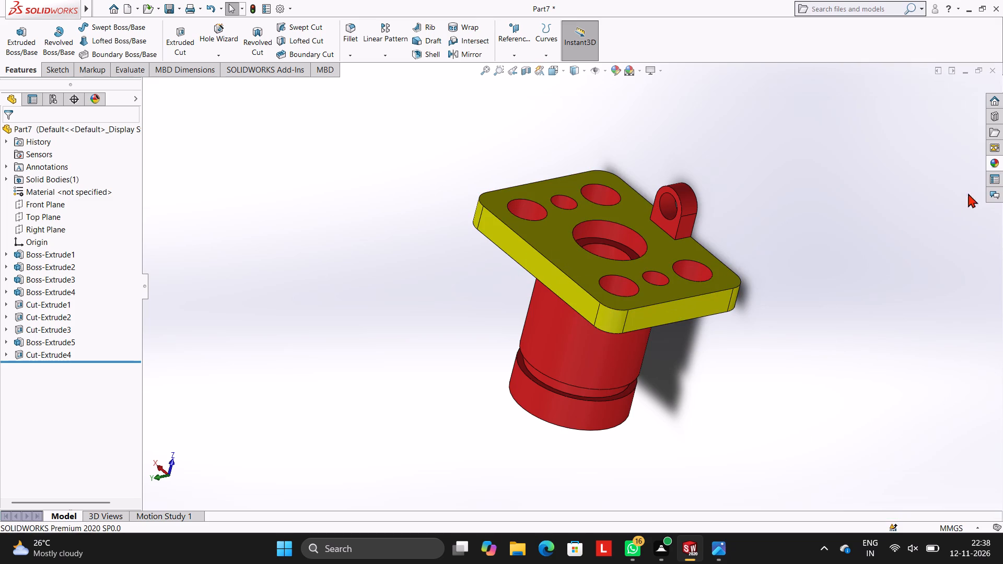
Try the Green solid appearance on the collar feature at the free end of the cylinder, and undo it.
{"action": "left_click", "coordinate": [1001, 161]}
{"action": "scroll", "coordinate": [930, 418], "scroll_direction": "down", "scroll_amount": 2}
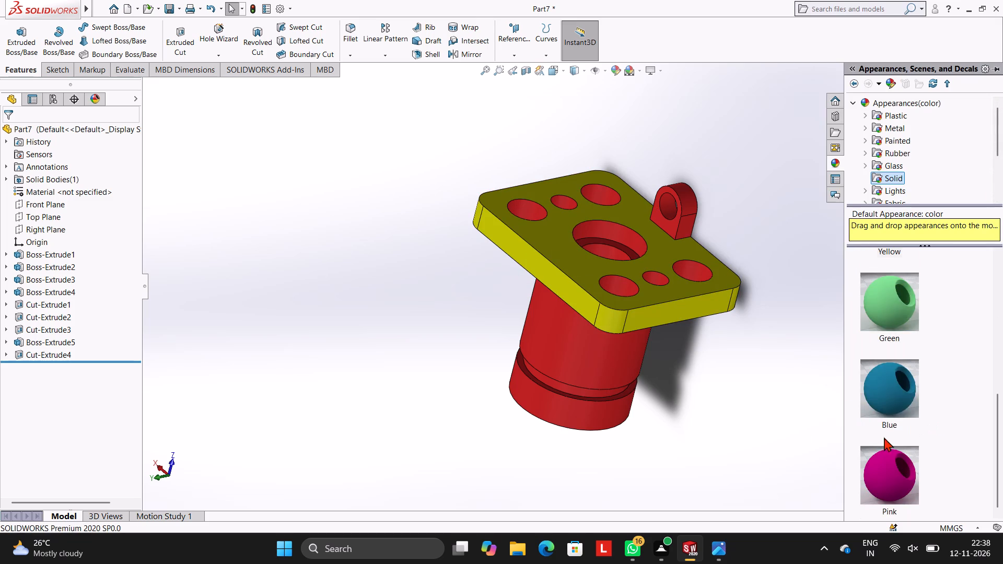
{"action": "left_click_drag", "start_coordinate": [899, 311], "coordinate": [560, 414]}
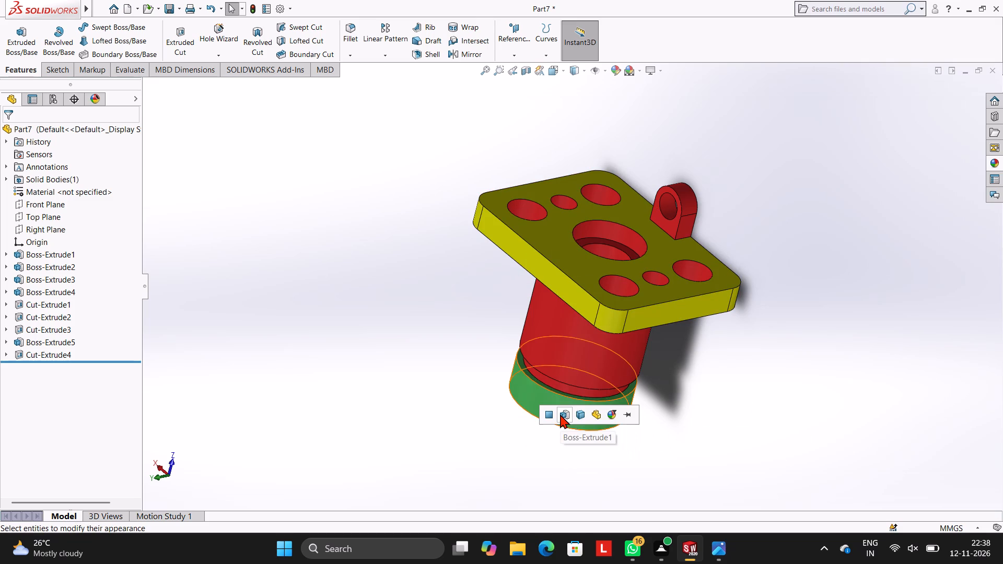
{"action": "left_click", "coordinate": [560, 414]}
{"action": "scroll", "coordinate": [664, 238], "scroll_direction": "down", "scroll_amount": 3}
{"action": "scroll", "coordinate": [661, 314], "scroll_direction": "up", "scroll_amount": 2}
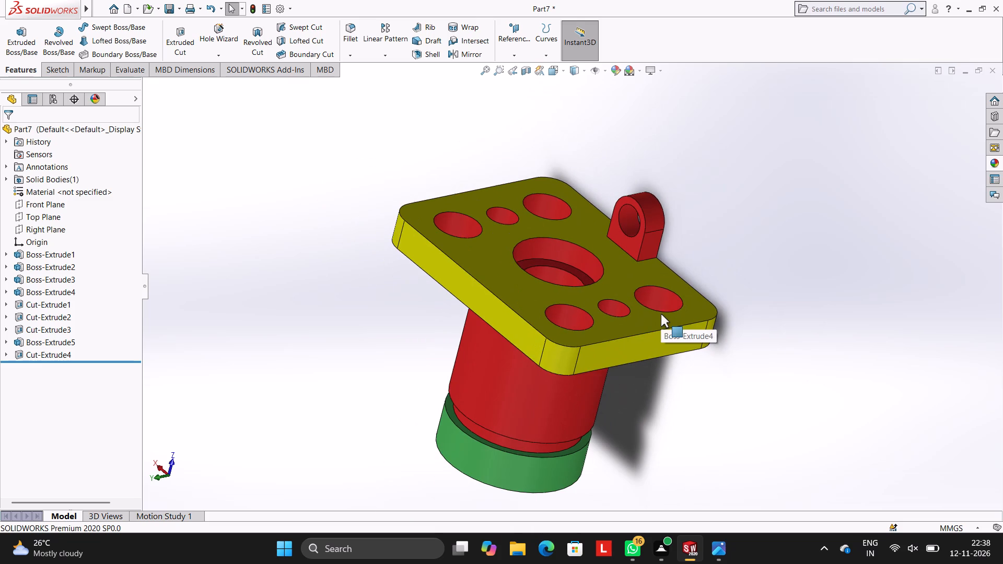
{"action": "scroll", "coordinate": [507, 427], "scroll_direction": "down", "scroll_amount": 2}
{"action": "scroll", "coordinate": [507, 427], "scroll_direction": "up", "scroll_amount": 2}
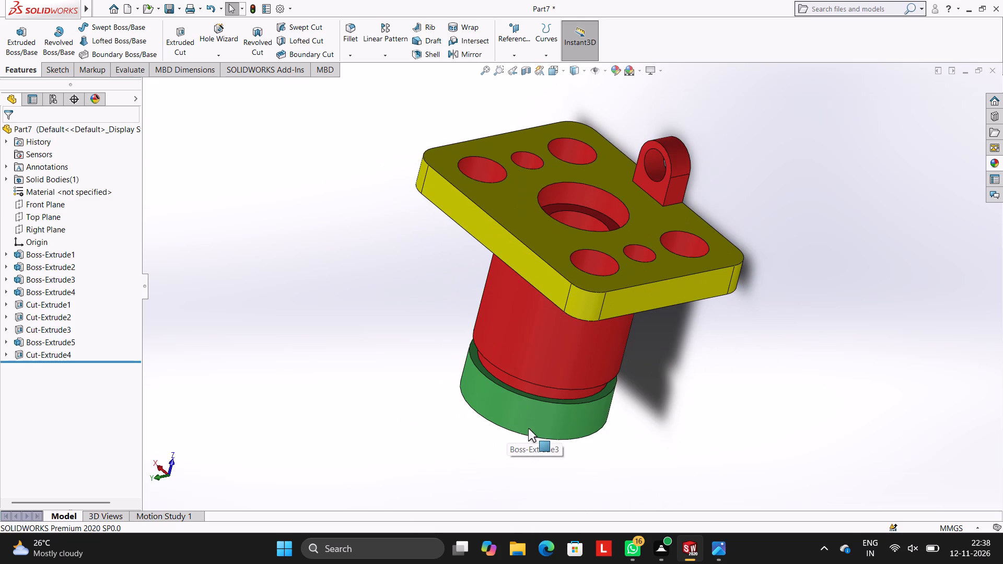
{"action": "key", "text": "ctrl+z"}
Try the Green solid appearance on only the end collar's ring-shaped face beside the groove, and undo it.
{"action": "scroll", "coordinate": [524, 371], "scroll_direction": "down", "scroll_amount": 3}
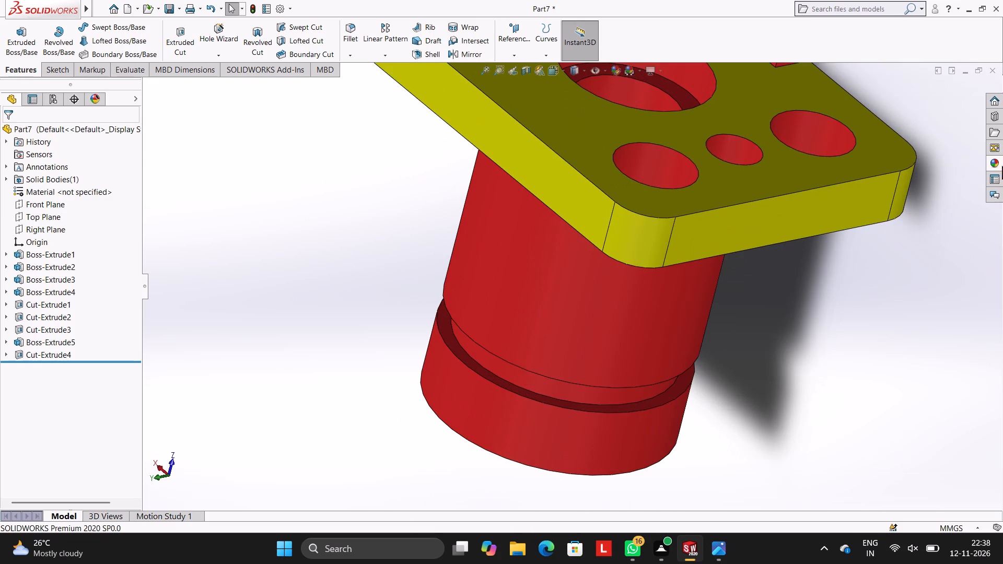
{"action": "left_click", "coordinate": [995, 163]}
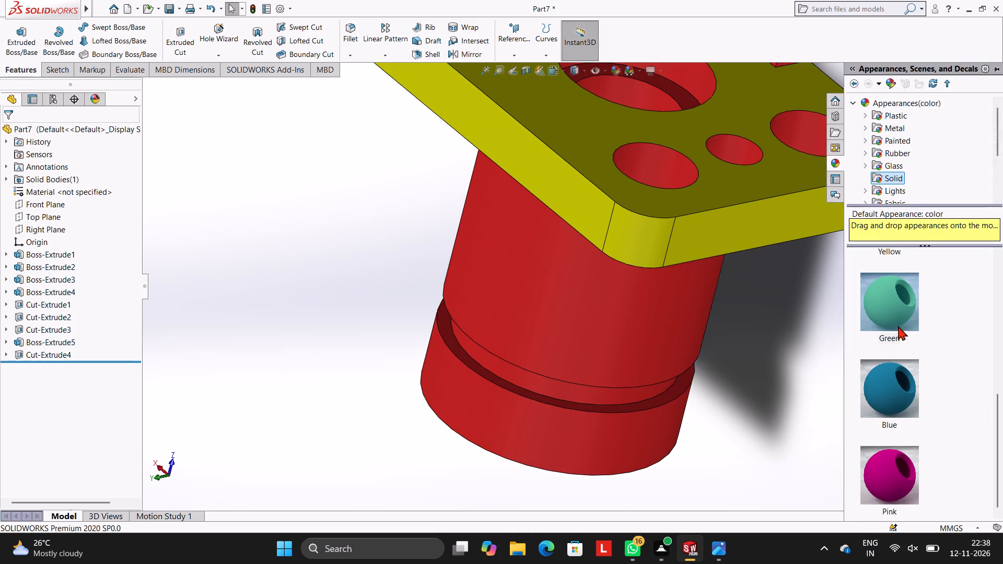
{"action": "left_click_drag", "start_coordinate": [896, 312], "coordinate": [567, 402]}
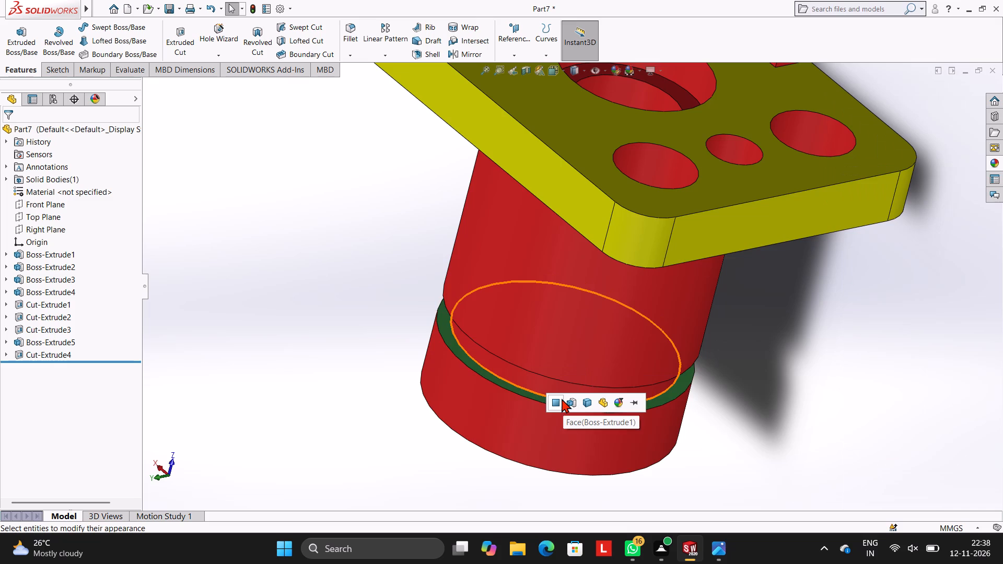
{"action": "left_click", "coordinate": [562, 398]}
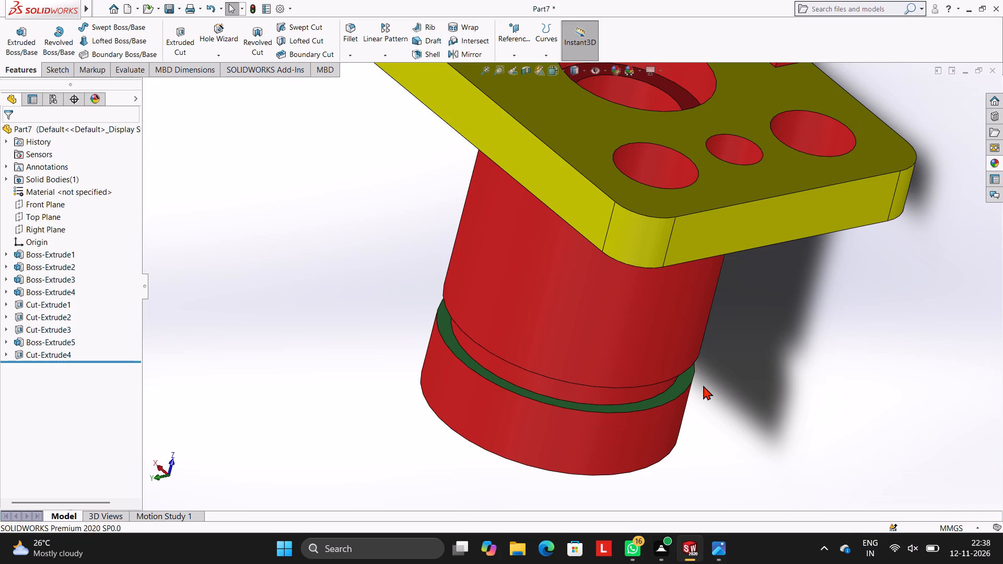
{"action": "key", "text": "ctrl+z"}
Apply the Green solid appearance to the narrow neck between the main cylinder and the end collar.
{"action": "scroll", "coordinate": [634, 393], "scroll_direction": "down", "scroll_amount": 3}
{"action": "middle_click_drag", "start_coordinate": [655, 367], "coordinate": [673, 308]}
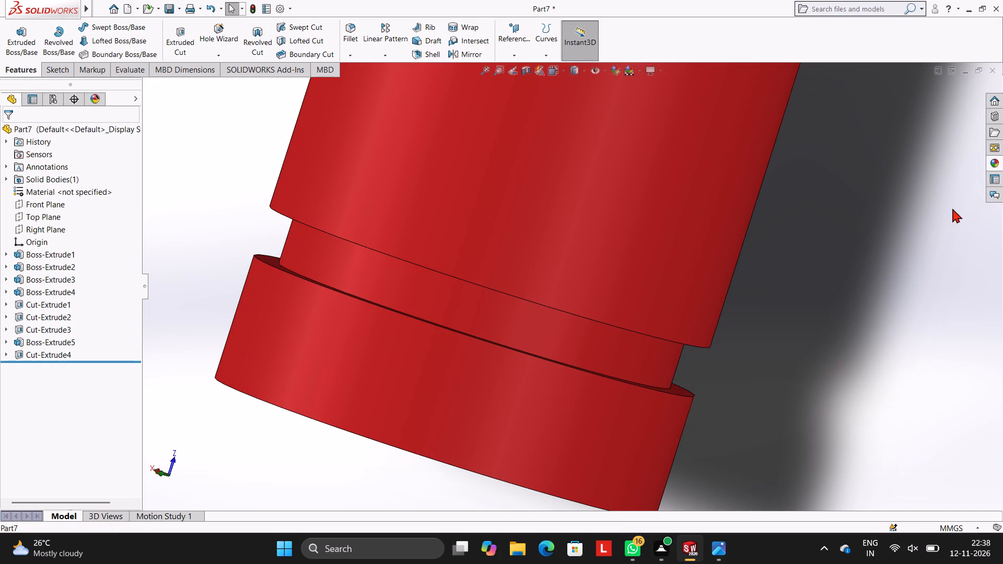
{"action": "left_click", "coordinate": [995, 164]}
{"action": "left_click_drag", "start_coordinate": [900, 291], "coordinate": [617, 328]}
{"action": "left_click", "coordinate": [617, 328]}
{"action": "scroll", "coordinate": [734, 284], "scroll_direction": "up", "scroll_amount": 7}
{"action": "middle_click_drag", "start_coordinate": [699, 252], "coordinate": [685, 332]}
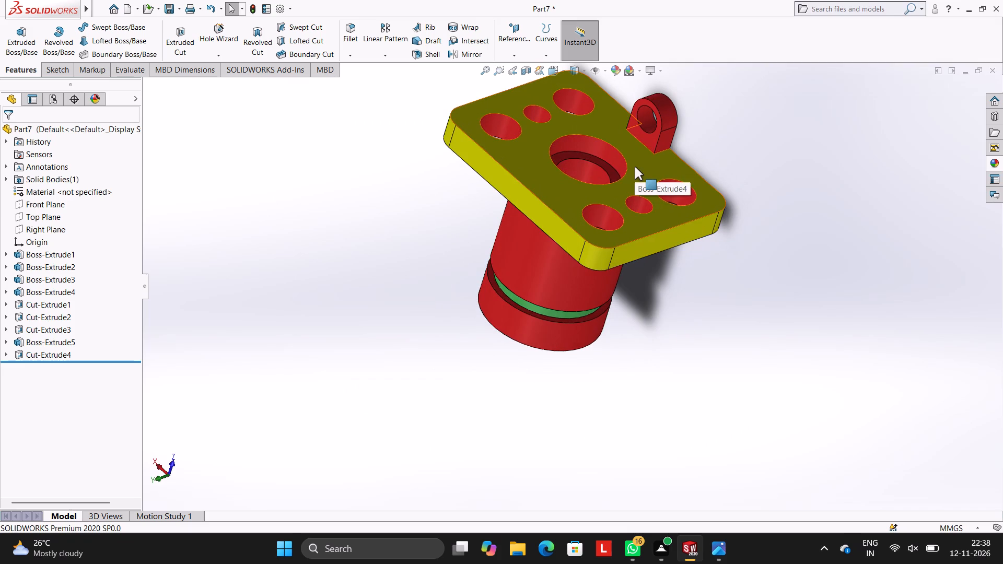
Apply the Blue solid appearance to the cut feature that forms the large central recess in the flange.
{"action": "left_click", "coordinate": [993, 160]}
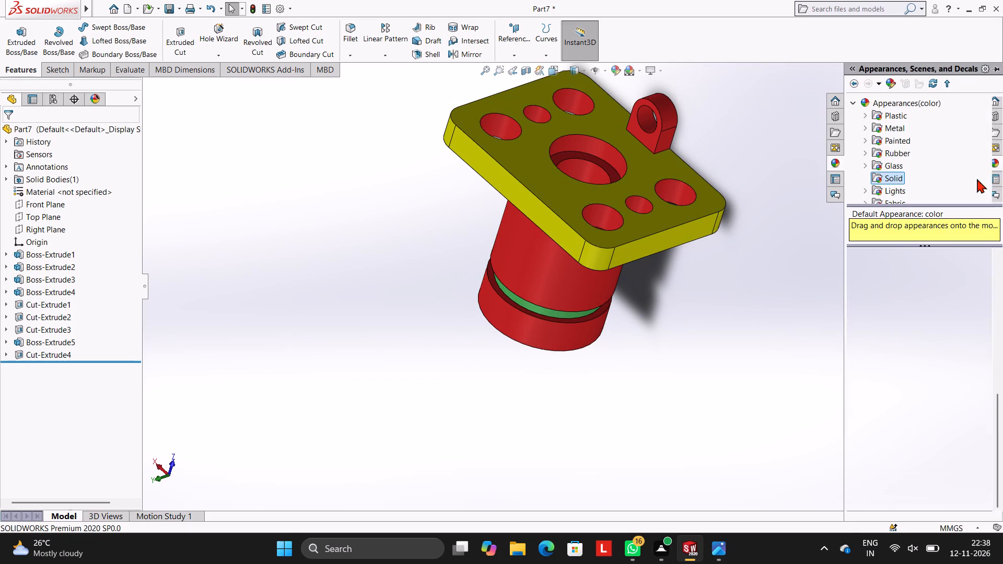
{"action": "scroll", "coordinate": [903, 341], "scroll_direction": "down", "scroll_amount": 1}
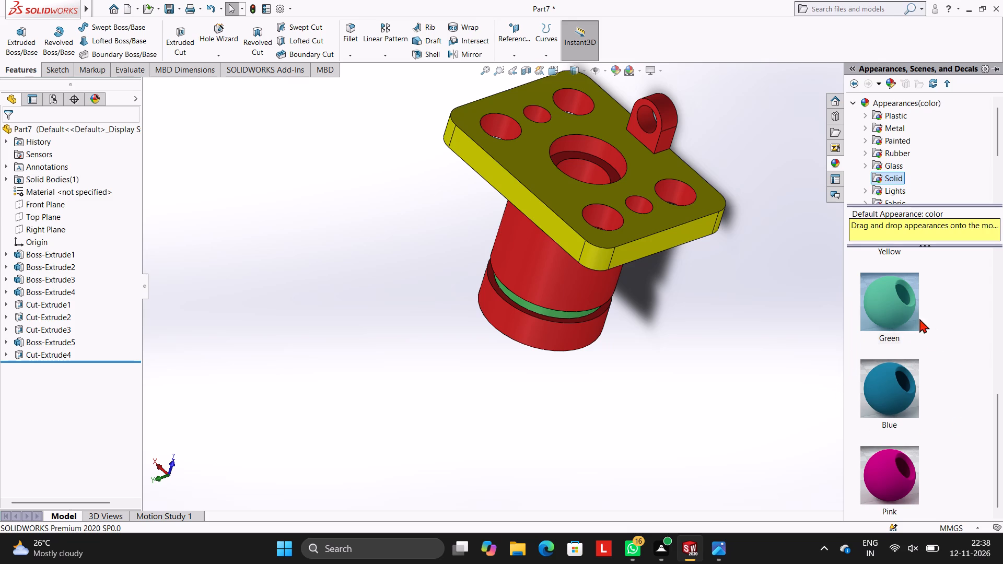
{"action": "scroll", "coordinate": [897, 355], "scroll_direction": "up", "scroll_amount": 1}
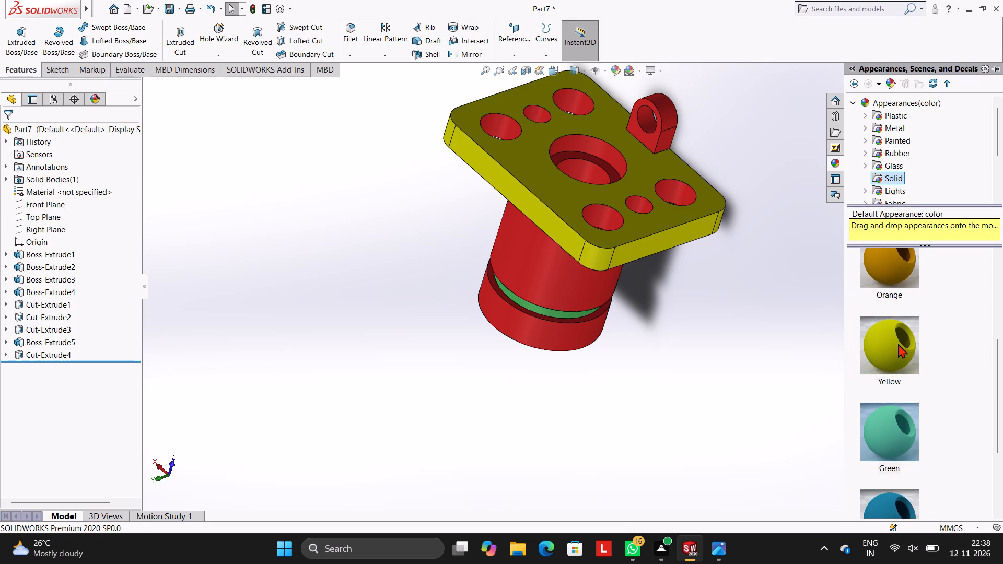
{"action": "scroll", "coordinate": [898, 344], "scroll_direction": "down", "scroll_amount": 1}
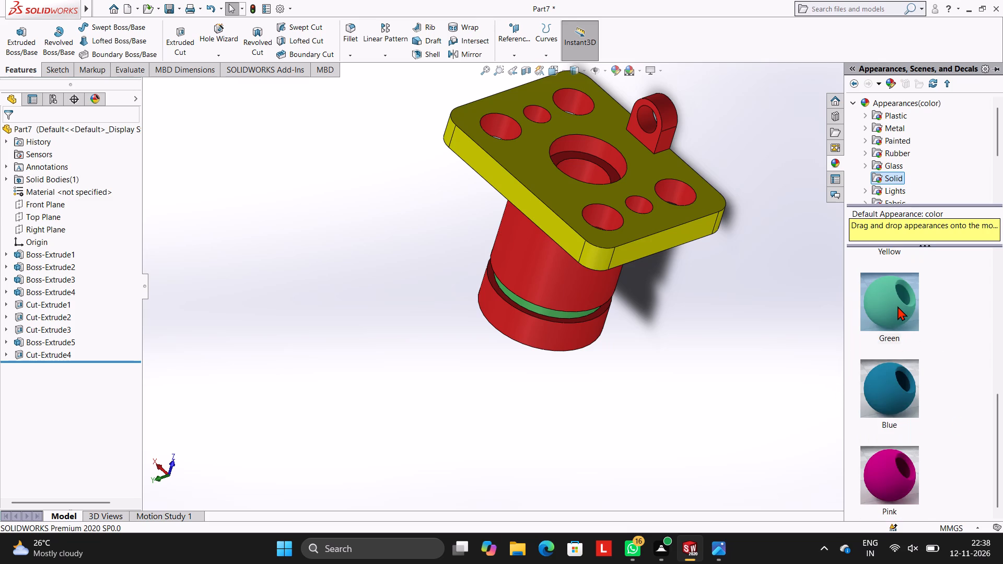
{"action": "left_click_drag", "start_coordinate": [892, 391], "coordinate": [595, 166]}
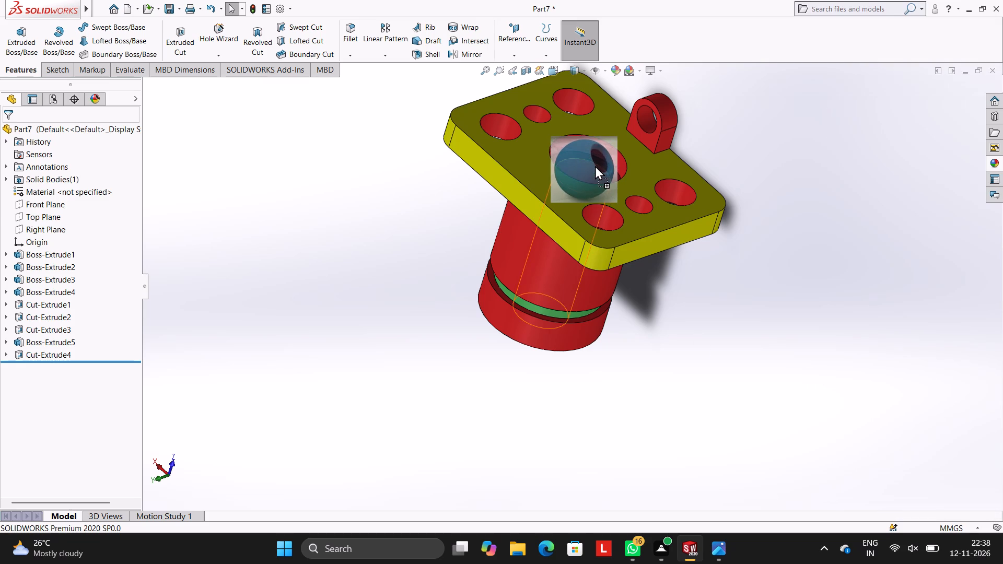
{"action": "left_click_drag", "start_coordinate": [595, 166], "coordinate": [598, 151]}
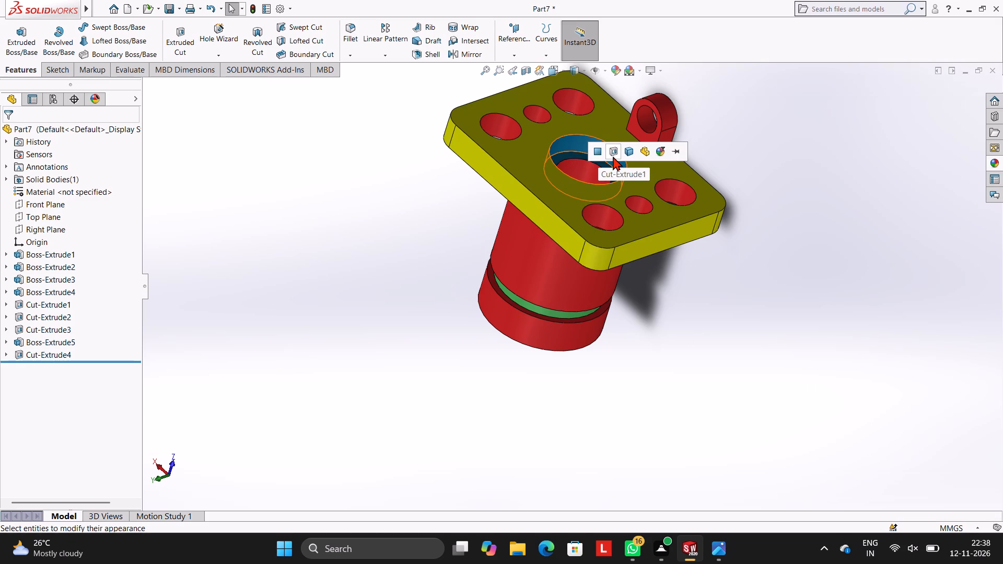
{"action": "left_click", "coordinate": [613, 156]}
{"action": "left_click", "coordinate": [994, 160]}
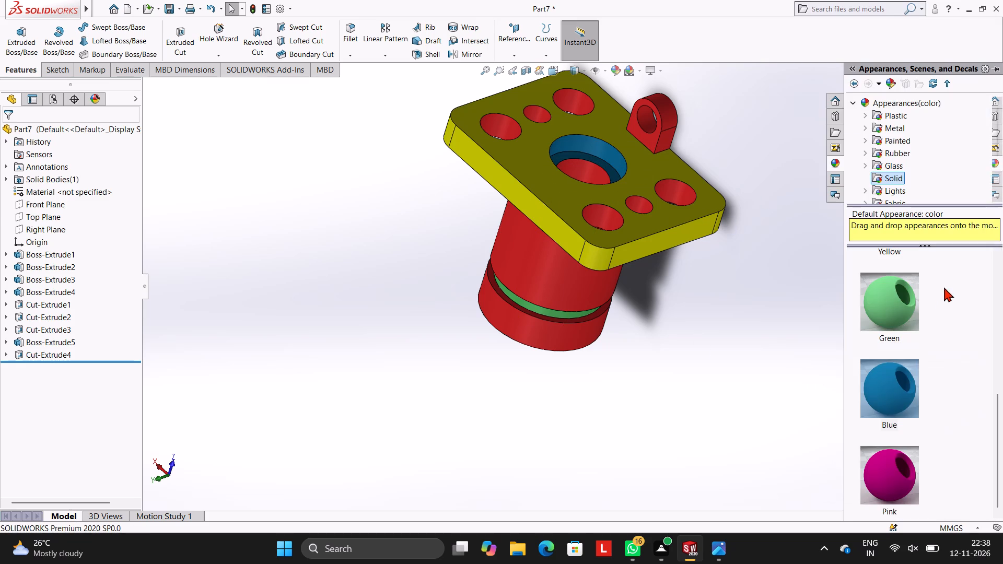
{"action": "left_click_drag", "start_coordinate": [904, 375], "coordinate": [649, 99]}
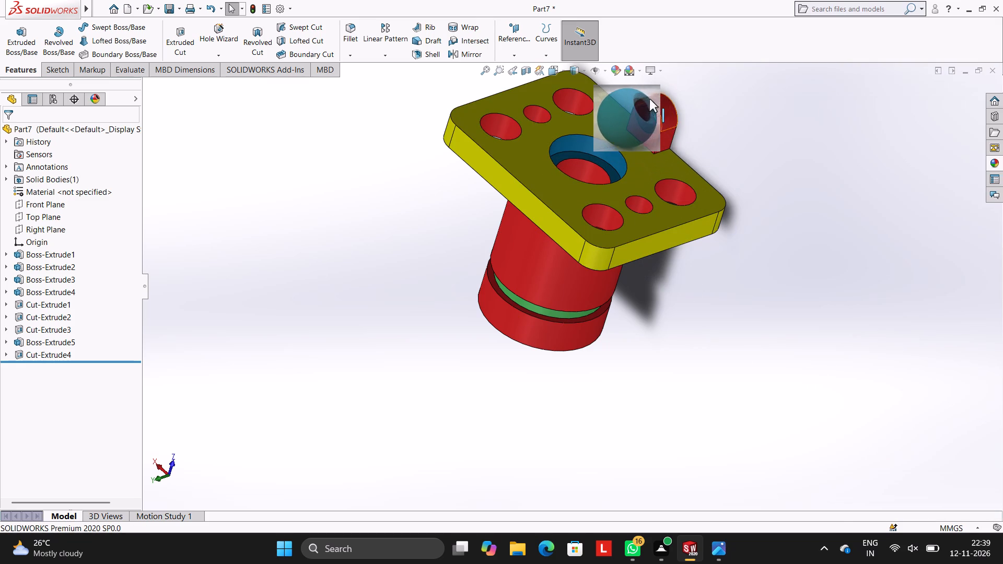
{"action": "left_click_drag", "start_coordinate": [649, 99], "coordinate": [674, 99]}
Apply the Blue solid appearance to the cut feature that forms the arched lug's hole.
{"action": "scroll", "coordinate": [669, 103], "scroll_direction": "down", "scroll_amount": 4}
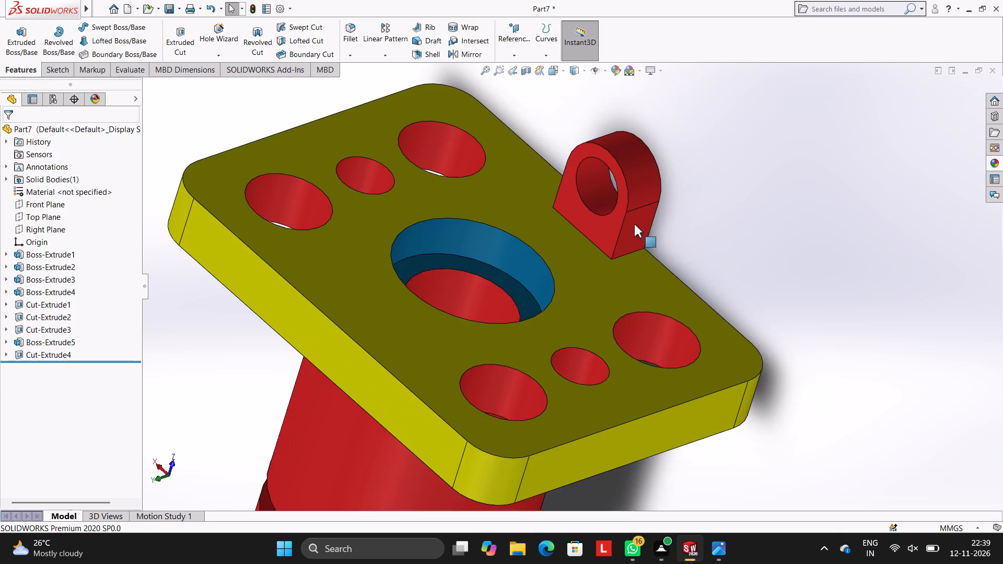
{"action": "scroll", "coordinate": [623, 218], "scroll_direction": "down", "scroll_amount": 3}
{"action": "scroll", "coordinate": [617, 168], "scroll_direction": "up", "scroll_amount": 2}
{"action": "scroll", "coordinate": [617, 168], "scroll_direction": "down", "scroll_amount": 2}
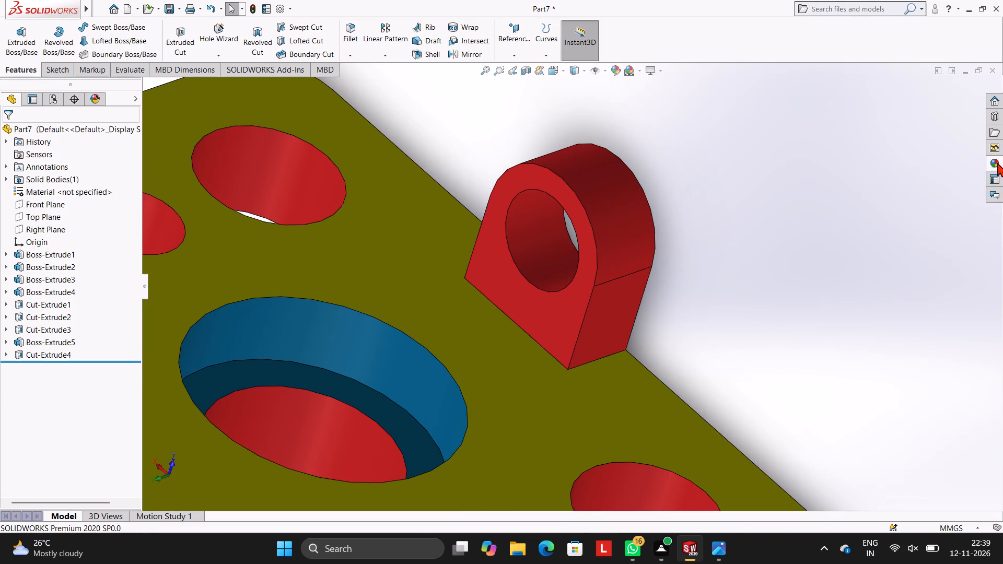
{"action": "left_click", "coordinate": [997, 162]}
{"action": "left_click_drag", "start_coordinate": [888, 382], "coordinate": [537, 227]}
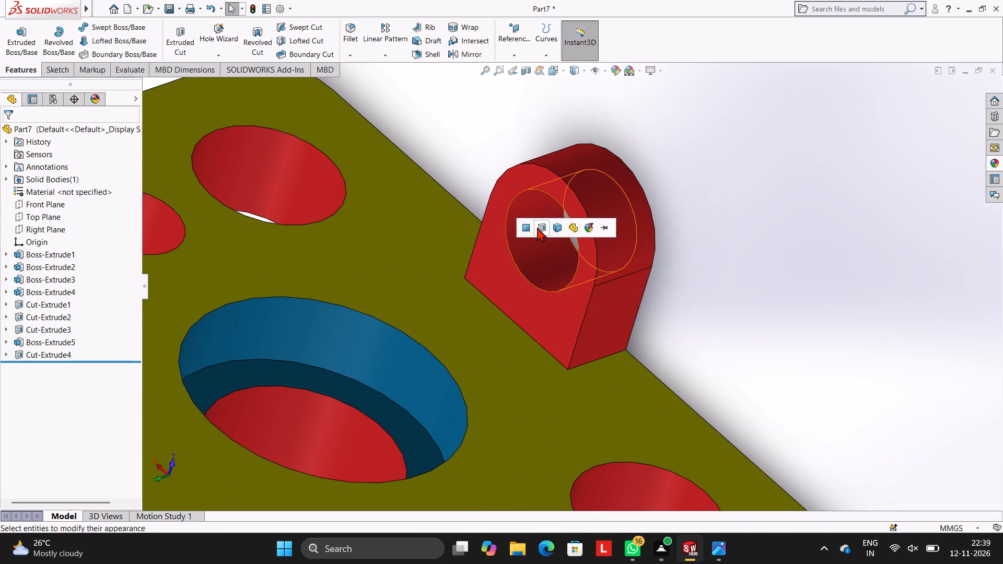
{"action": "left_click", "coordinate": [537, 227]}
Apply the Blue solid appearance to the cut feature that forms the flange's six surrounding holes.
{"action": "left_click", "coordinate": [993, 163]}
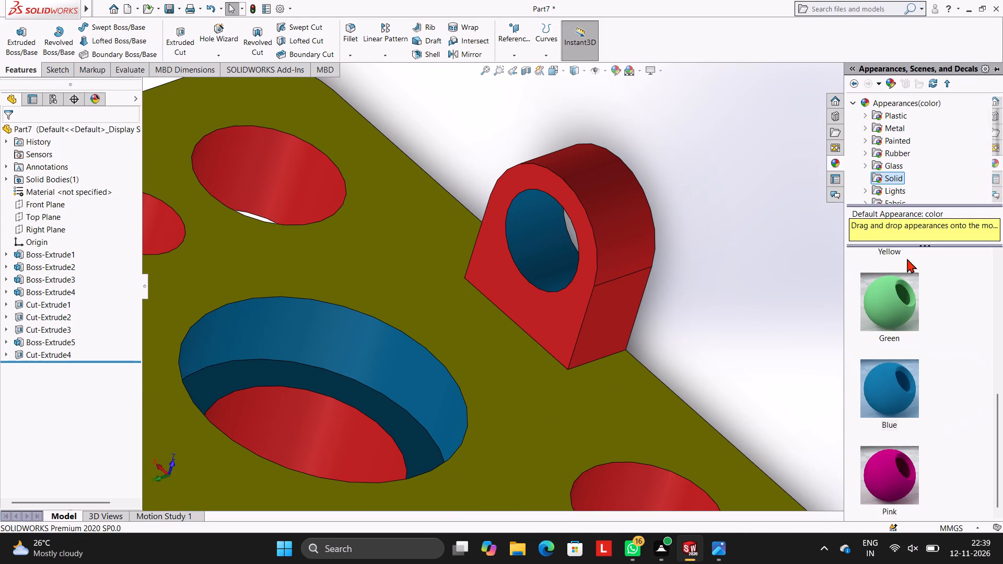
{"action": "left_click_drag", "start_coordinate": [896, 380], "coordinate": [835, 356]}
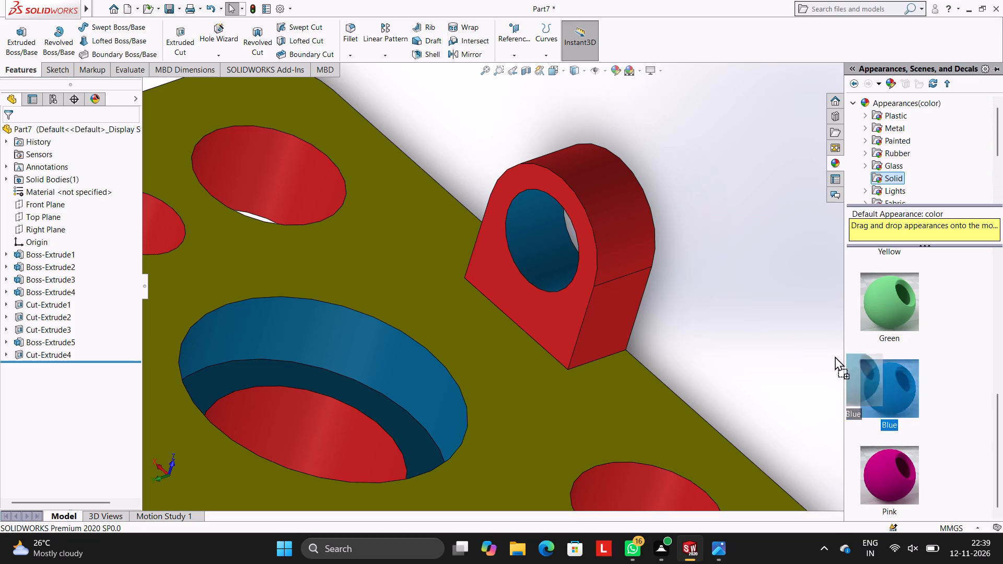
{"action": "left_click_drag", "start_coordinate": [835, 356], "coordinate": [251, 122]}
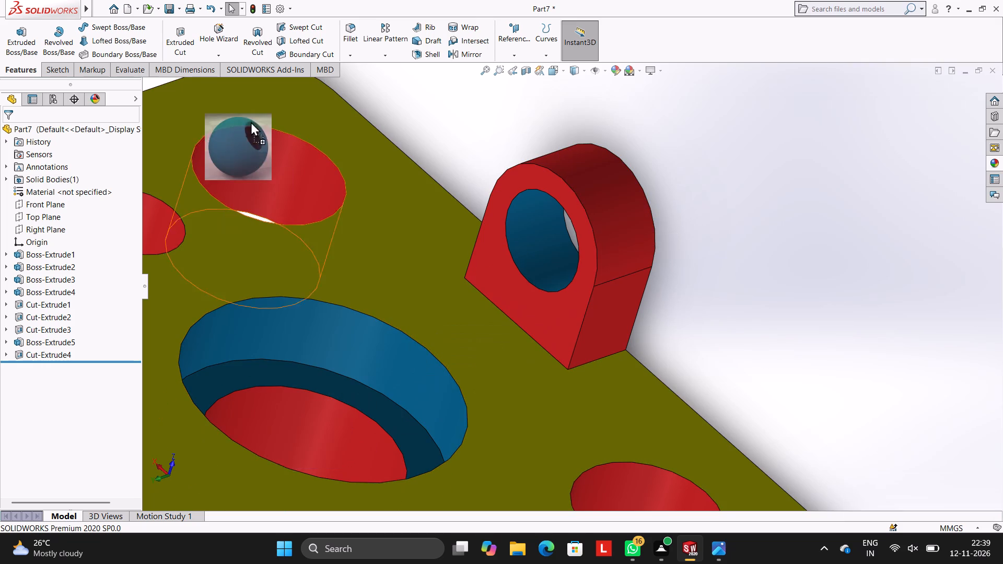
{"action": "left_click_drag", "start_coordinate": [251, 122], "coordinate": [280, 147]}
{"action": "left_click", "coordinate": [280, 147]}
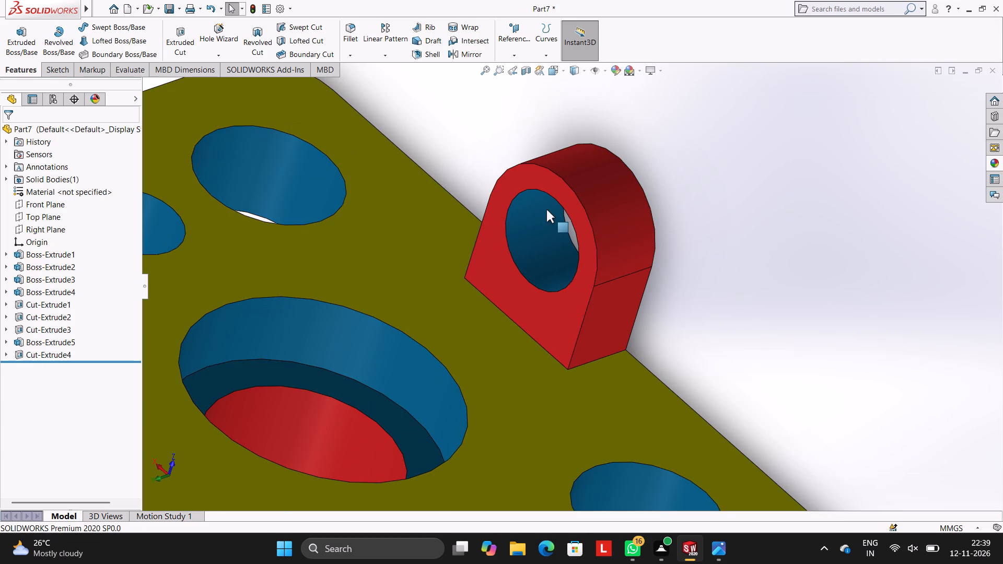
{"action": "scroll", "coordinate": [702, 327], "scroll_direction": "up", "scroll_amount": 5}
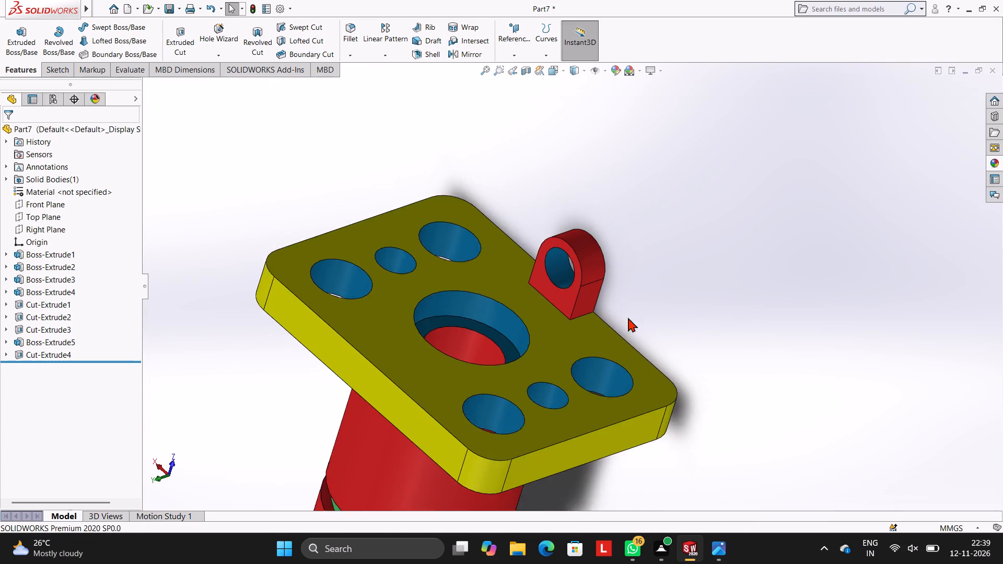
{"action": "scroll", "coordinate": [628, 318], "scroll_direction": "up", "scroll_amount": 2}
{"action": "scroll", "coordinate": [525, 330], "scroll_direction": "down", "scroll_amount": 3}
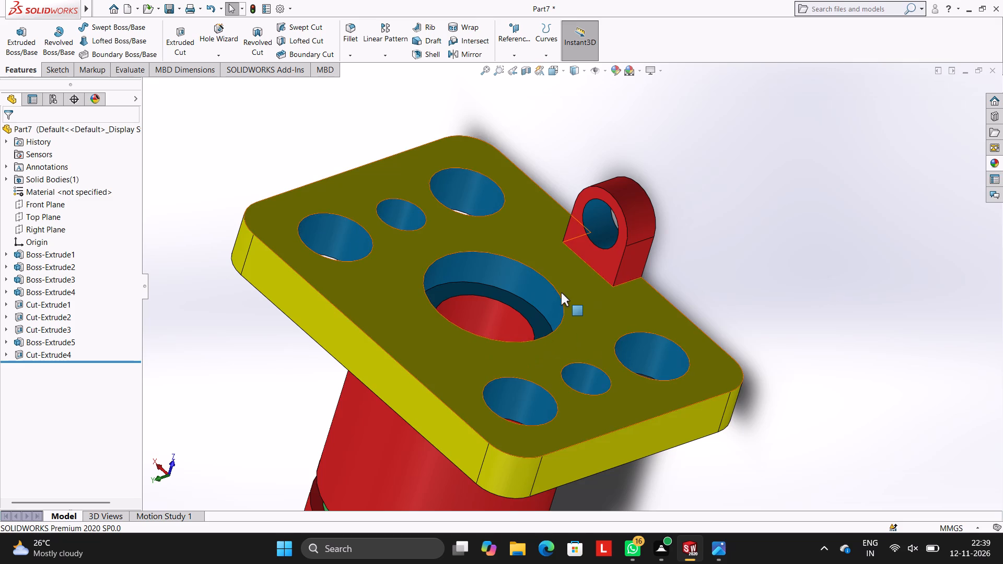
Apply the Green solid appearance to the cut feature that forms the narrower bore below the flange's central recess.
{"action": "scroll", "coordinate": [561, 292], "scroll_direction": "up", "scroll_amount": 2}
{"action": "scroll", "coordinate": [561, 292], "scroll_direction": "down", "scroll_amount": 3}
{"action": "left_click", "coordinate": [997, 166]}
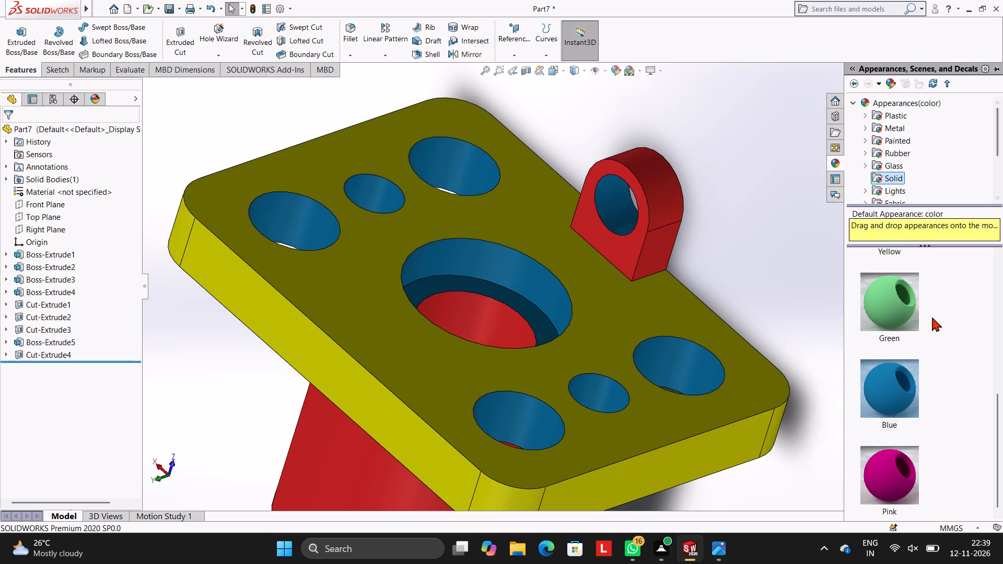
{"action": "left_click_drag", "start_coordinate": [898, 305], "coordinate": [511, 330]}
{"action": "left_click", "coordinate": [511, 330]}
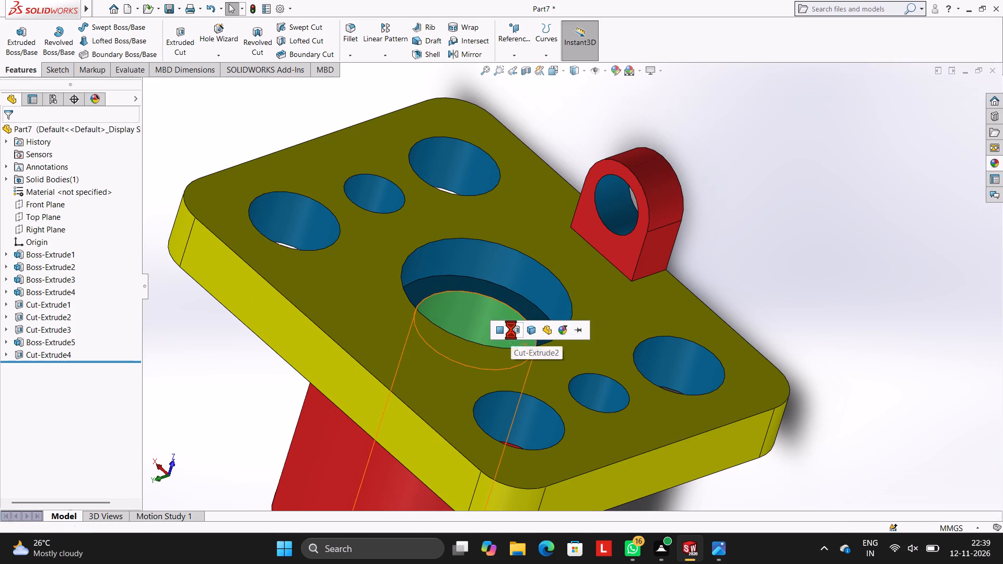
Examine the coloured part from several angles, checking the flange, lug, bore and cylindrical body.
{"action": "scroll", "coordinate": [511, 330], "scroll_direction": "up", "scroll_amount": 7}
{"action": "middle_click_drag", "start_coordinate": [637, 309], "coordinate": [662, 334]}
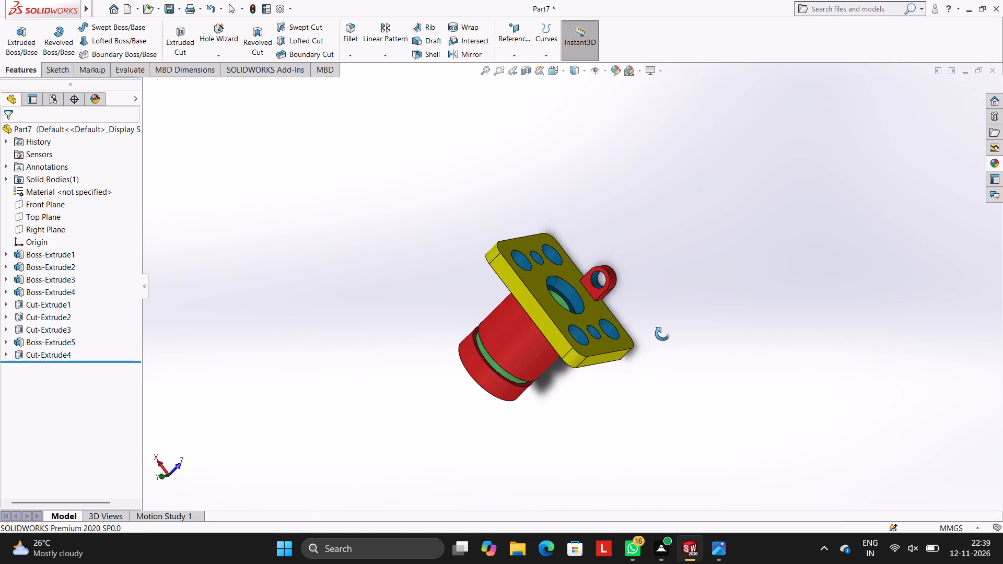
{"action": "middle_click_drag", "start_coordinate": [662, 334], "coordinate": [651, 349]}
{"action": "scroll", "coordinate": [582, 336], "scroll_direction": "up", "scroll_amount": 2}
{"action": "middle_click_drag", "start_coordinate": [691, 323], "coordinate": [661, 209]}
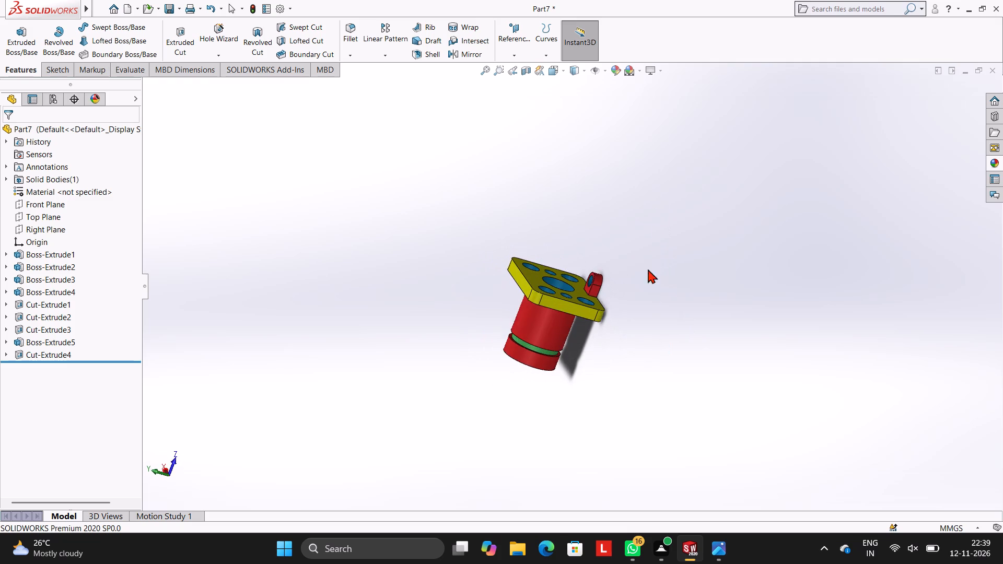
{"action": "middle_click_drag", "start_coordinate": [652, 301], "coordinate": [675, 346]}
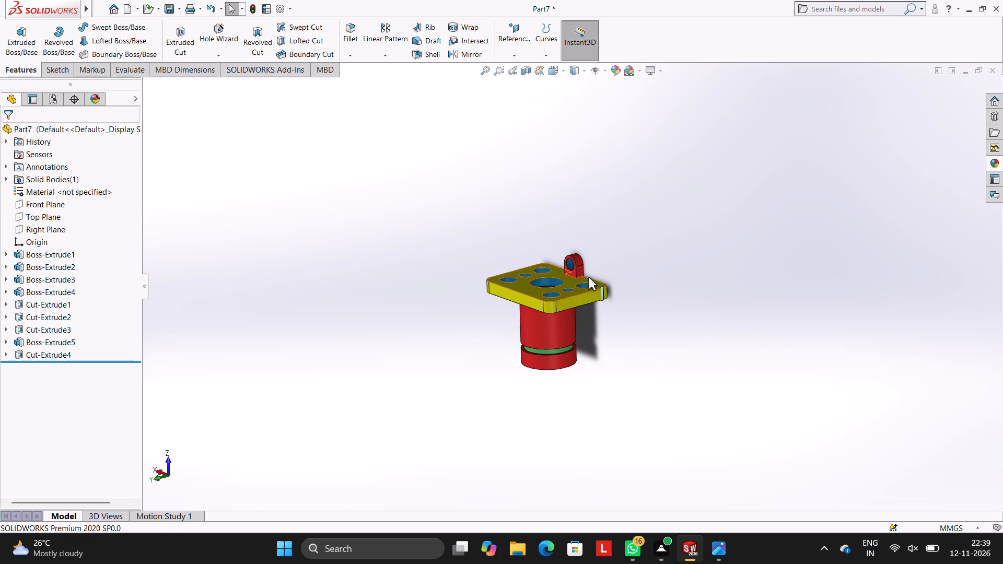
{"action": "middle_click_drag", "start_coordinate": [596, 276], "coordinate": [614, 297]}
{"action": "scroll", "coordinate": [447, 286], "scroll_direction": "down", "scroll_amount": 3}
{"action": "scroll", "coordinate": [603, 321], "scroll_direction": "up", "scroll_amount": 1}
{"action": "scroll", "coordinate": [613, 302], "scroll_direction": "down", "scroll_amount": 1}
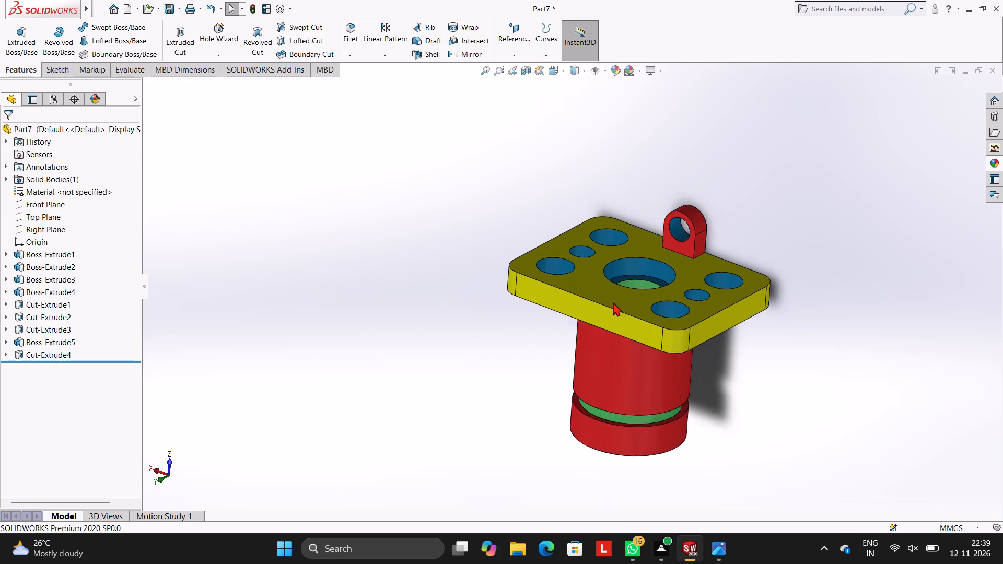
{"action": "scroll", "coordinate": [613, 302], "scroll_direction": "down", "scroll_amount": 2}
{"action": "scroll", "coordinate": [708, 363], "scroll_direction": "up", "scroll_amount": 1}
{"action": "scroll", "coordinate": [709, 363], "scroll_direction": "down", "scroll_amount": 2}
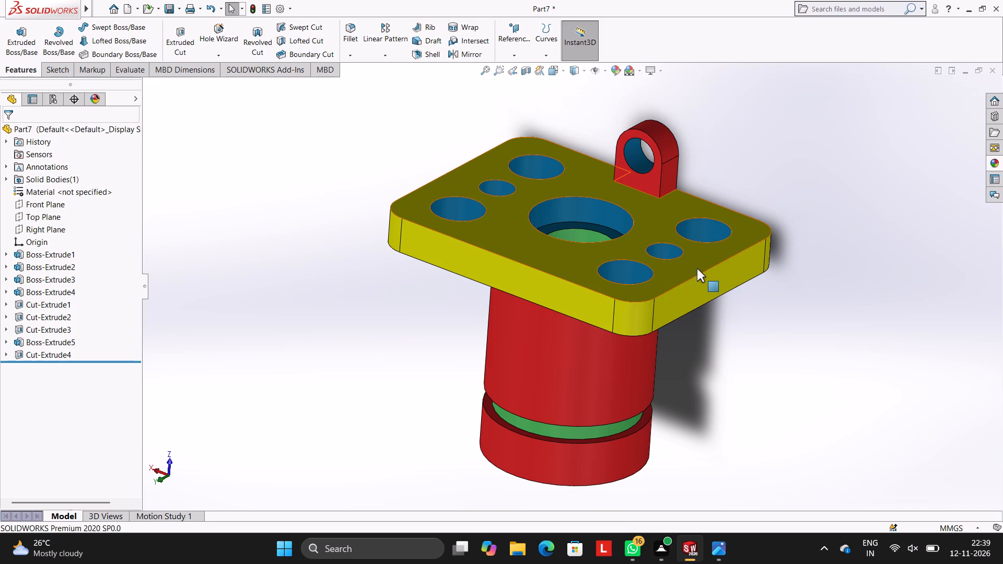
Save the part in Documents as RECTANGULAR TOP PLATE WITH EYE LUG AND HOLLOW COLUMN in SOLIDWORKS Part format.
{"action": "key", "text": "ctrl+s"}
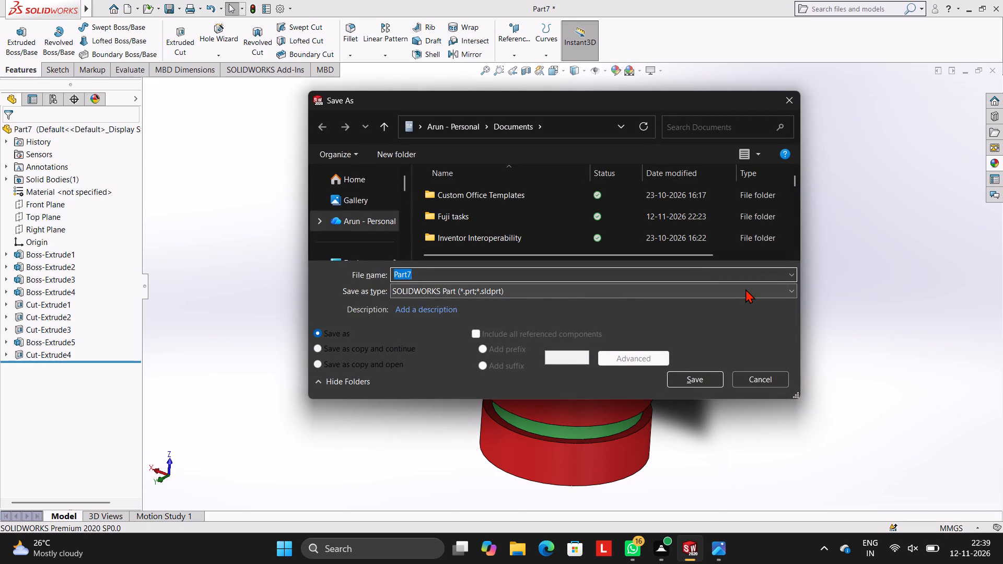
{"action": "type", "text": "RECT"}
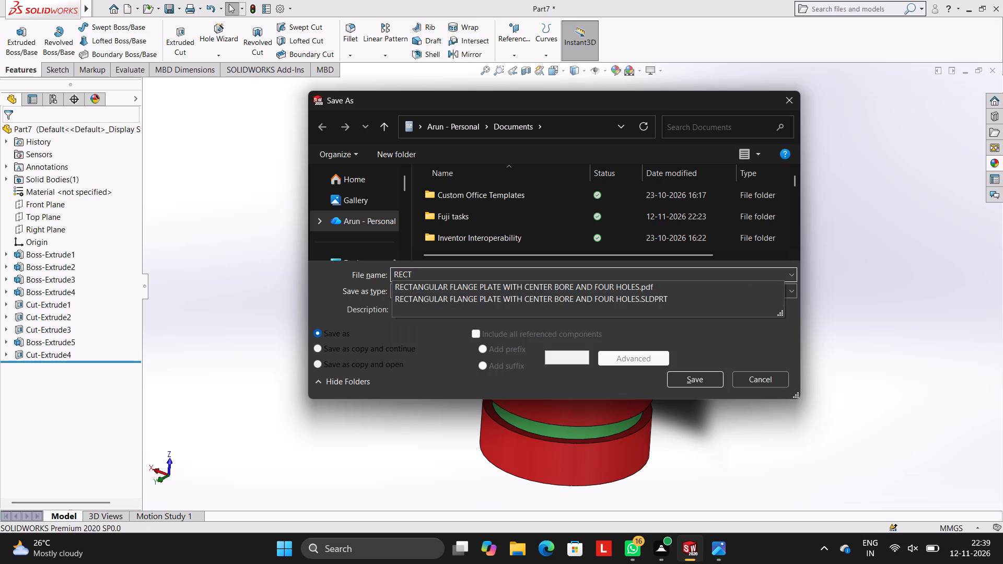
{"action": "type", "text": "ANGULAR"}
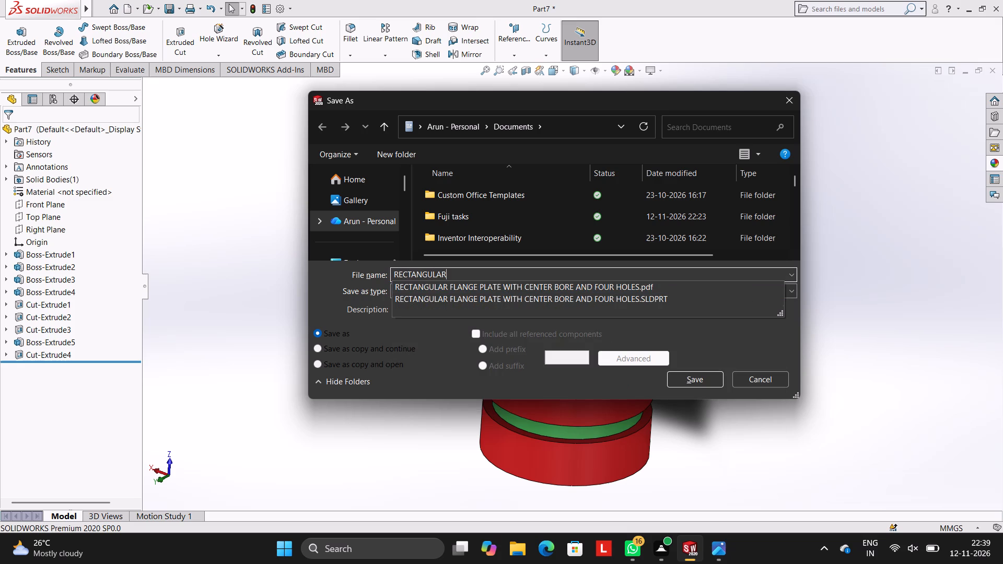
{"action": "key", "text": "space"}
{"action": "type", "text": "TOP PLATE"}
{"action": "key", "text": "space"}
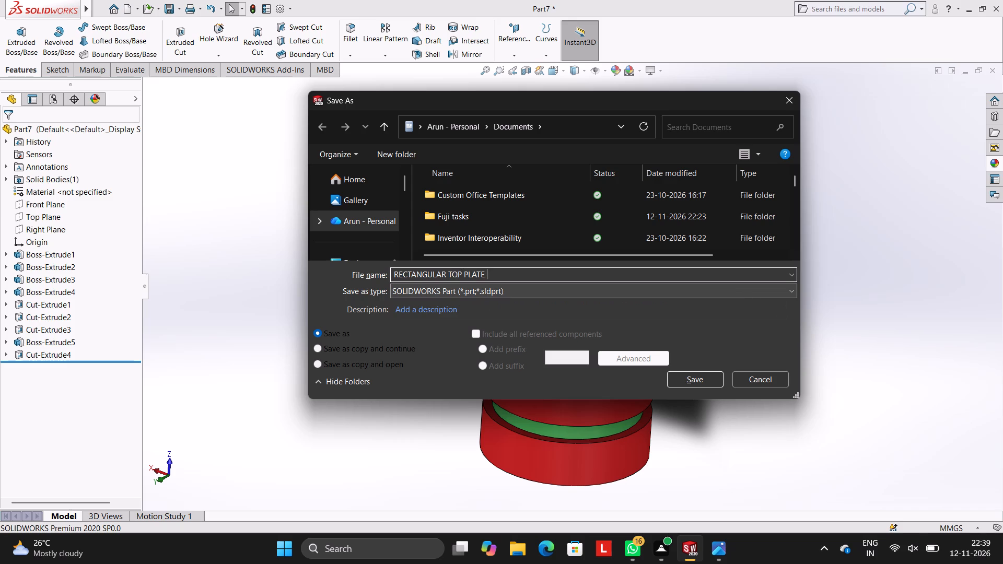
{"action": "type", "text": "WITH"}
{"action": "key", "text": "space"}
{"action": "type", "text": "EYE"}
{"action": "key", "text": "space"}
{"action": "type", "text": "LU"}
{"action": "key", "text": "g"}
{"action": "key", "text": "space"}
{"action": "type", "text": "AND H"}
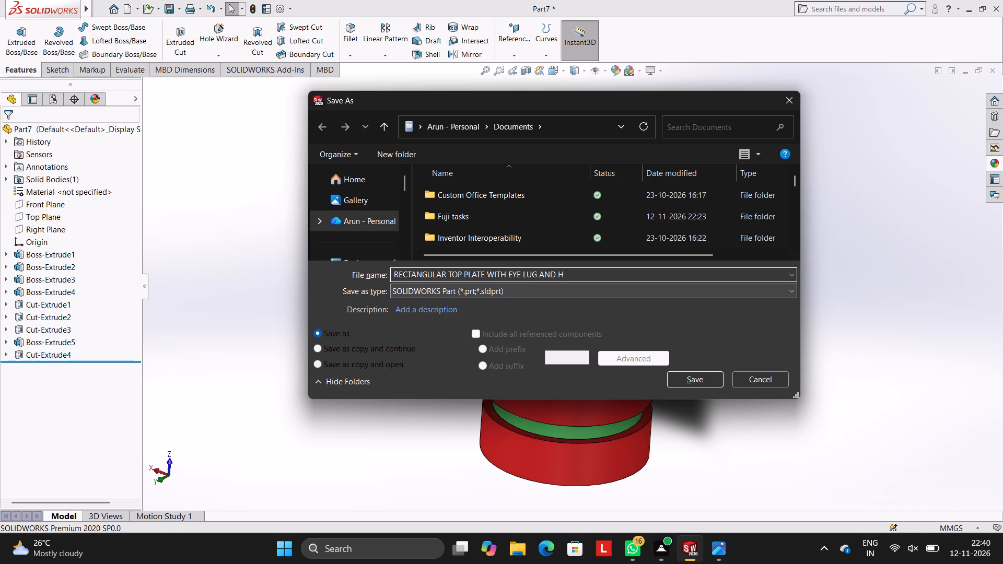
{"action": "type", "text": "OLLOW"}
{"action": "key", "text": "space"}
{"action": "type", "text": "COL"}
{"action": "type", "text": "UMN"}
{"action": "left_click", "coordinate": [702, 382]}
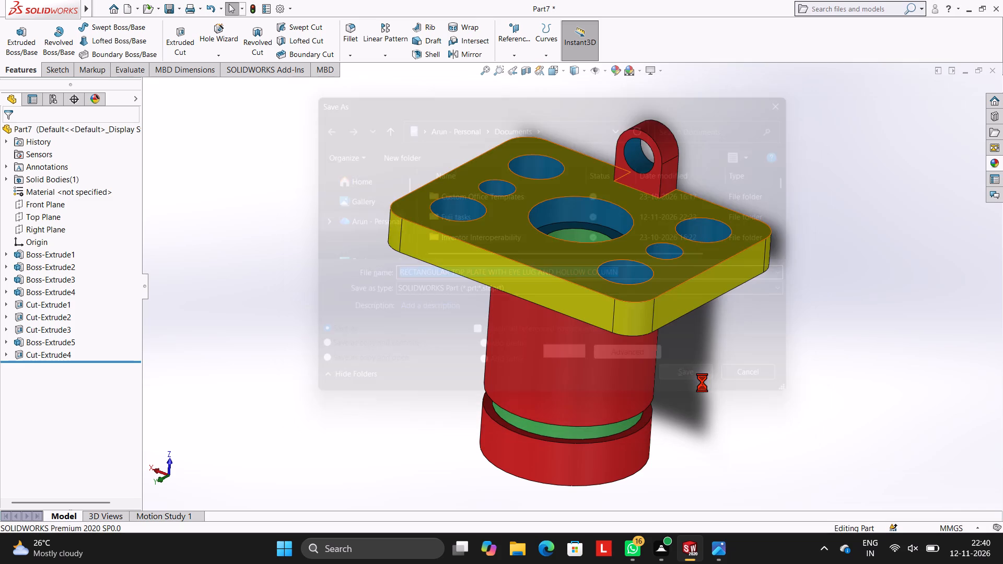
Save a copy of the part in Adobe Portable Document Format (*.pdf) under the same file name in Documents.
{"action": "left_click", "coordinate": [180, 9]}
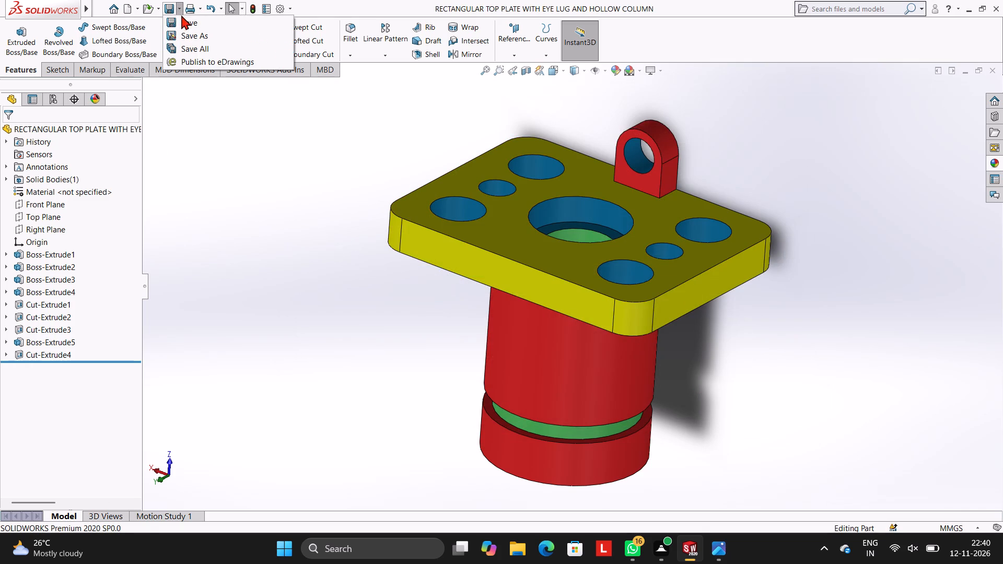
{"action": "left_click", "coordinate": [183, 35]}
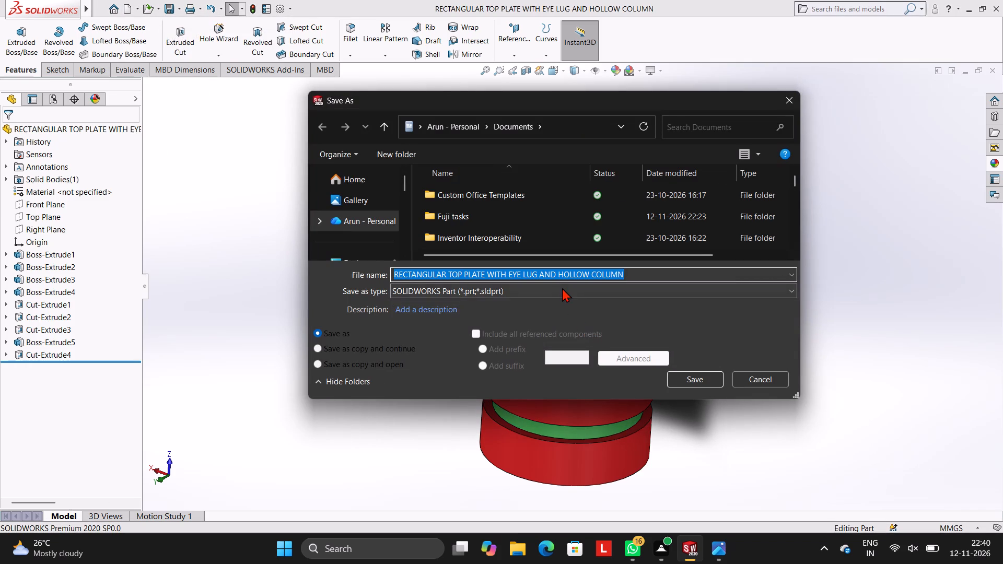
{"action": "left_click", "coordinate": [562, 288]}
{"action": "left_click", "coordinate": [487, 77]}
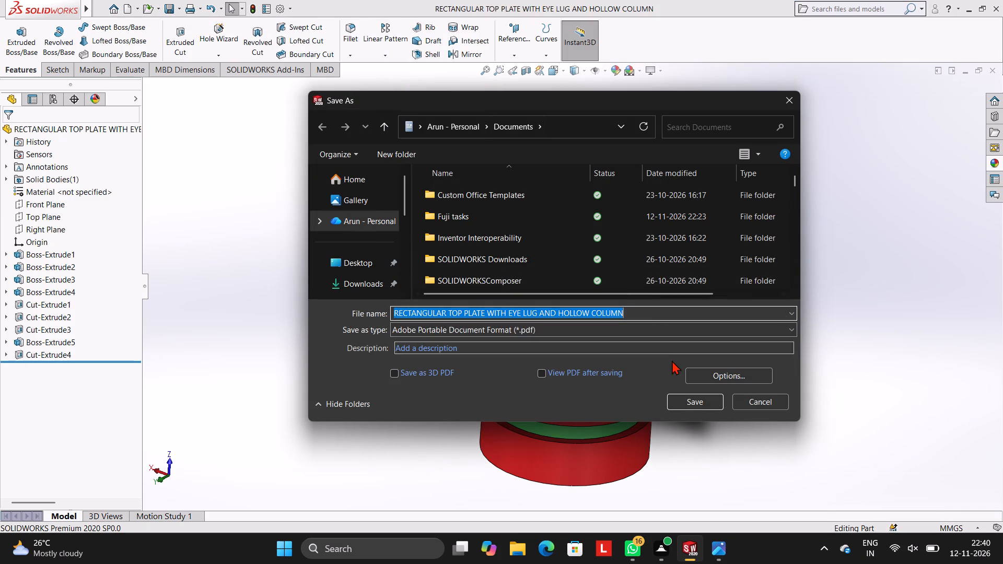
{"action": "left_click", "coordinate": [684, 399]}
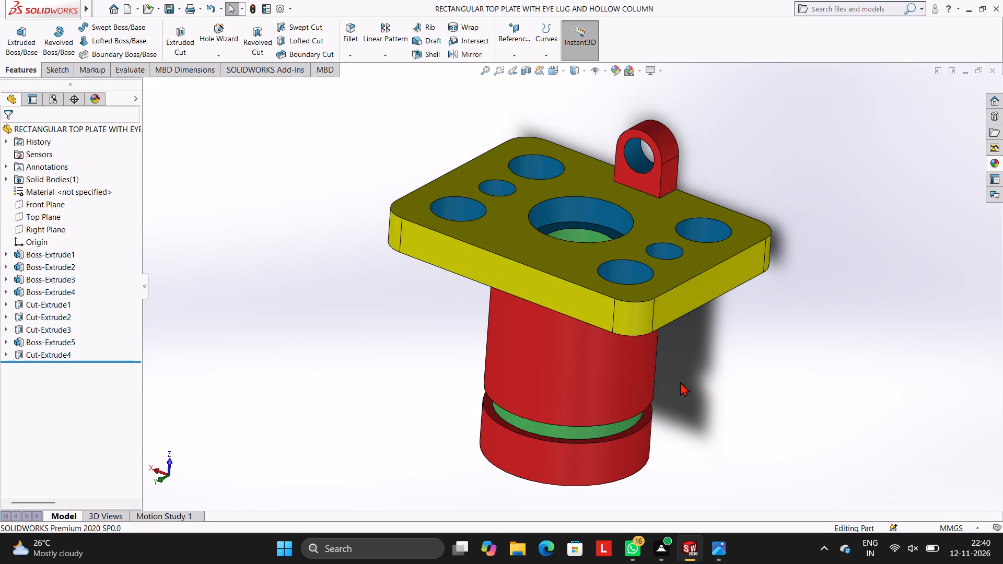